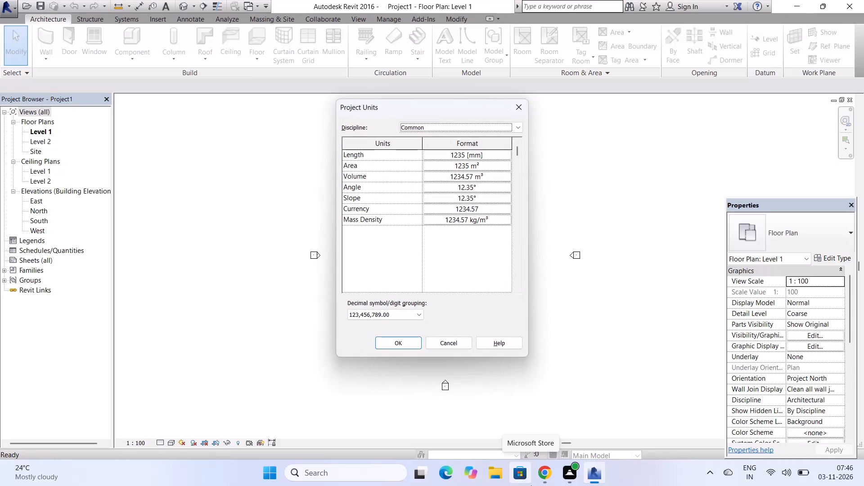
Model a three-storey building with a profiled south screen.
Set the project's length units to feet and fractional inches.
{"action": "left_click", "coordinate": [481, 158]}
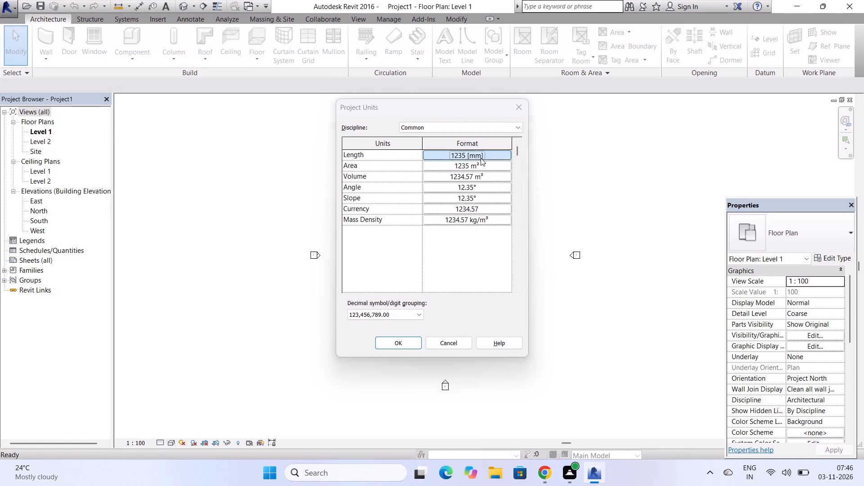
{"action": "left_click", "coordinate": [473, 179]}
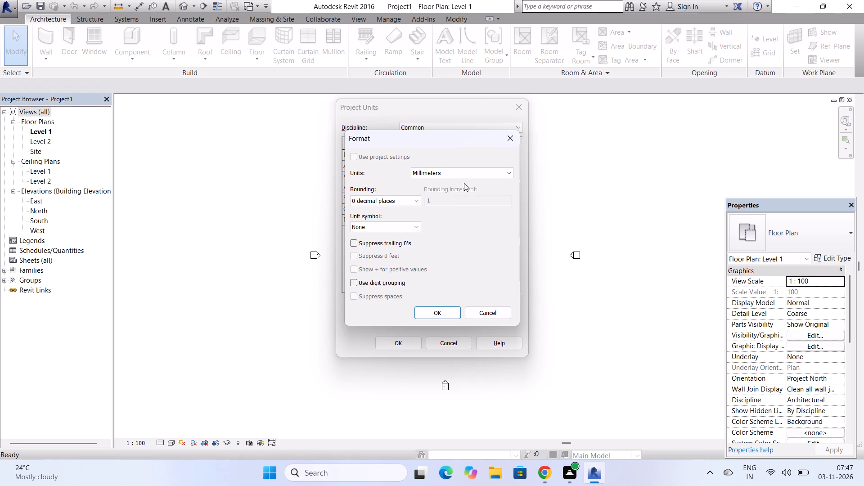
{"action": "left_click", "coordinate": [477, 176]}
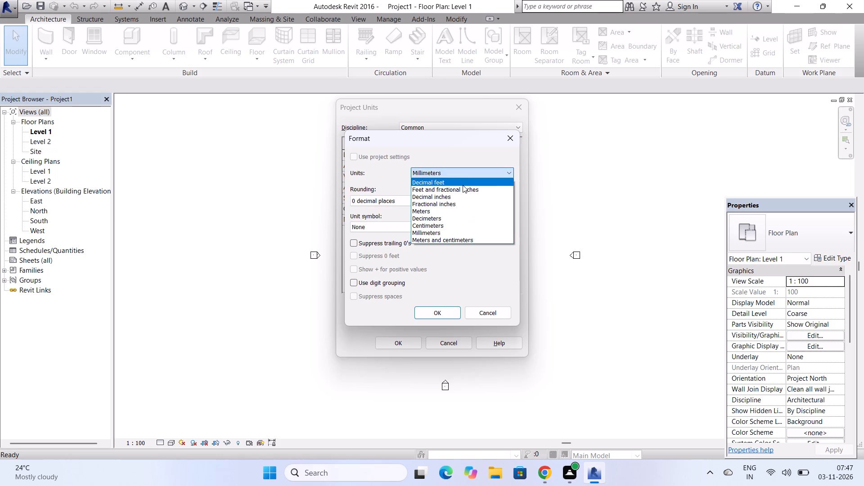
{"action": "left_click", "coordinate": [463, 187]}
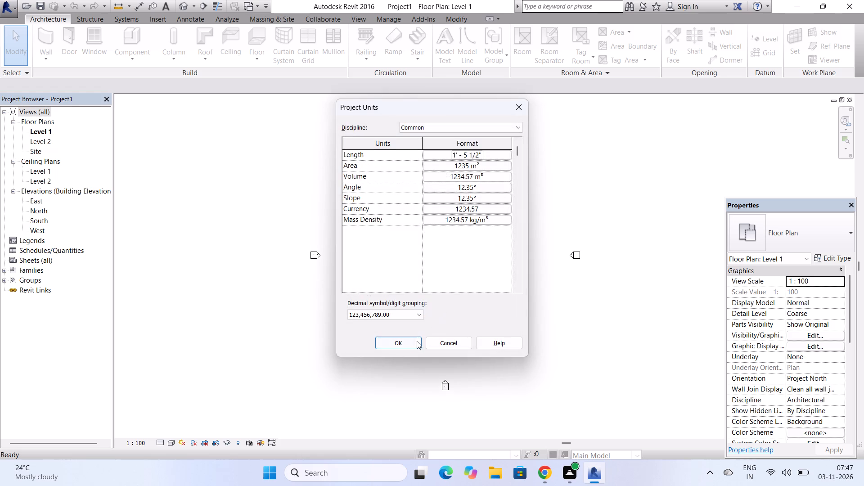
{"action": "left_click", "coordinate": [408, 344]}
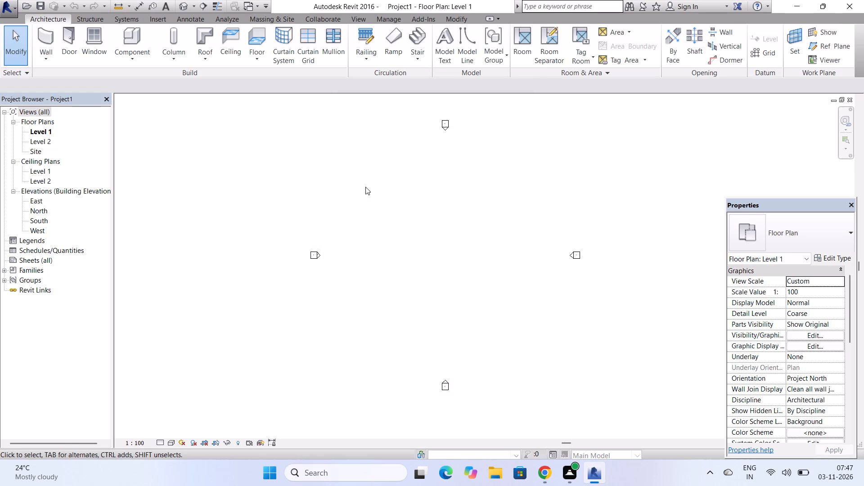
Start a new wall and duplicate the Generic - 200mm basic wall type under the name Generic - 9".
{"action": "left_click", "coordinate": [38, 29]}
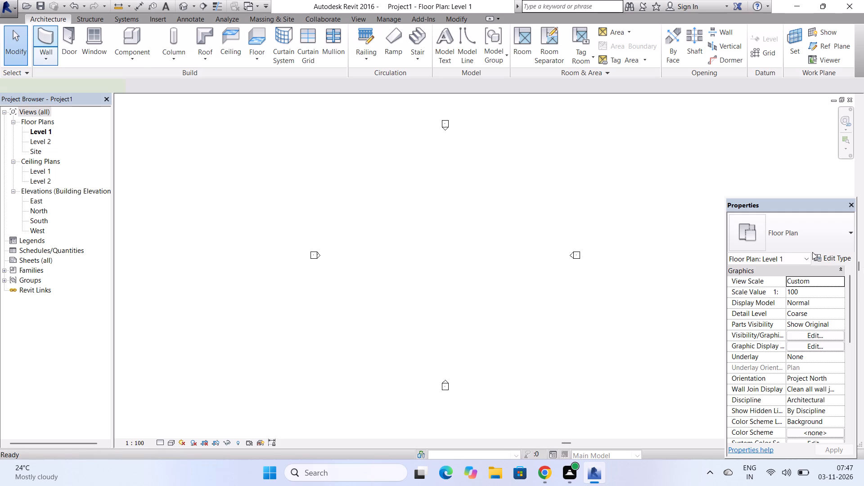
{"action": "left_click", "coordinate": [841, 258]}
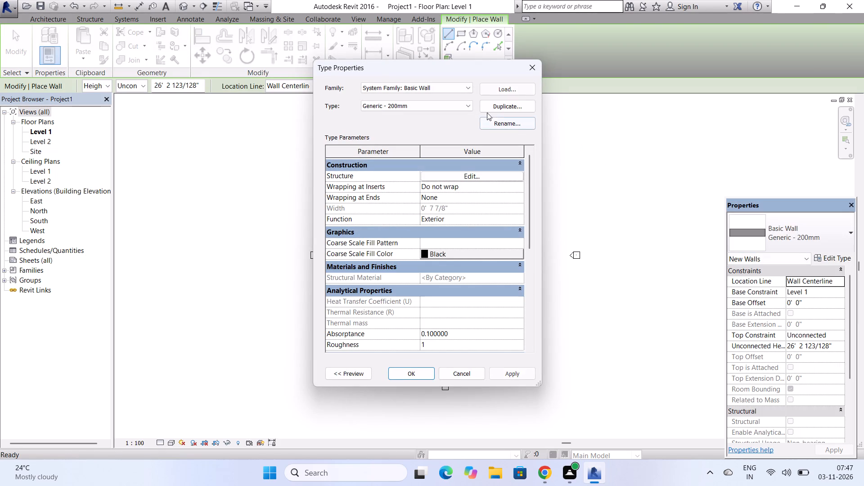
{"action": "left_click", "coordinate": [510, 108]}
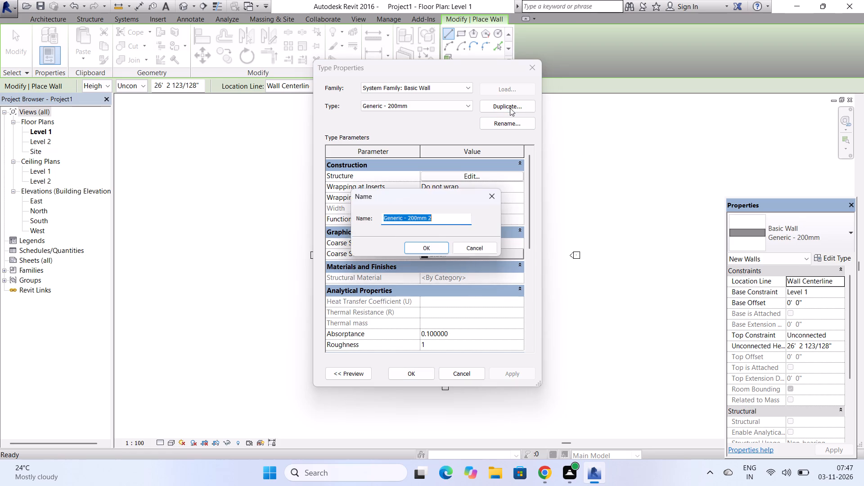
{"action": "left_click", "coordinate": [459, 223]}
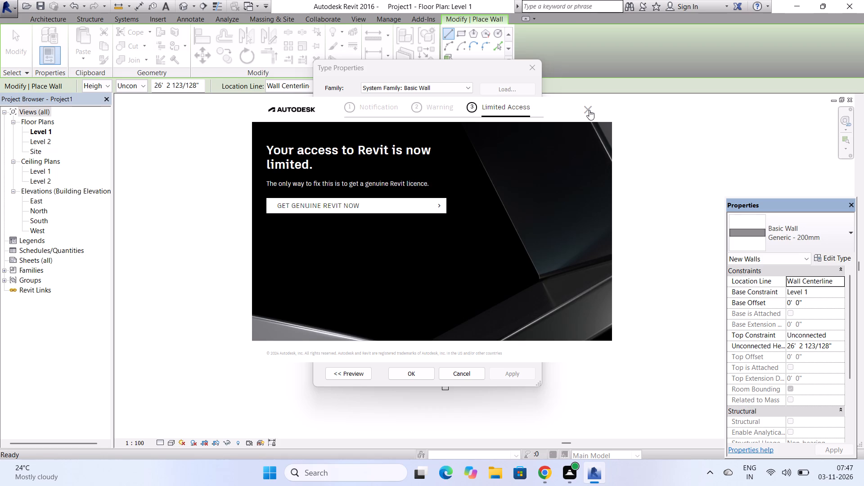
{"action": "left_click", "coordinate": [589, 110]}
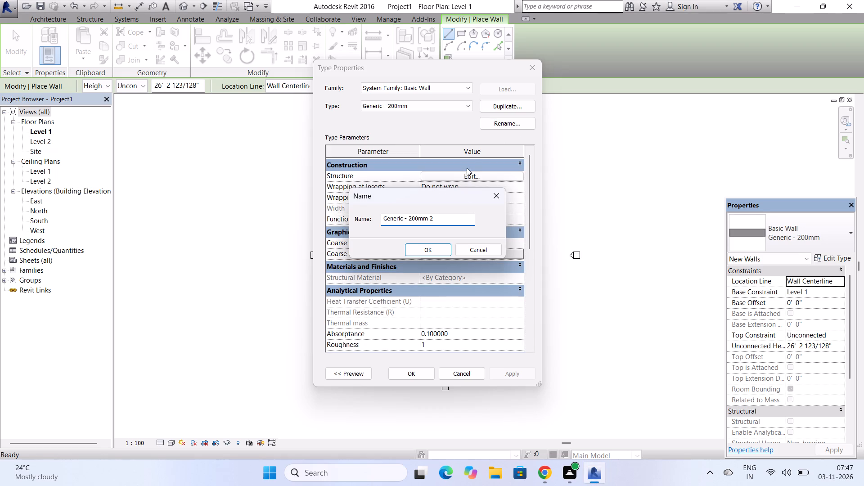
{"action": "left_click", "coordinate": [454, 224]}
{"action": "key", "text": "BackSpace"}
{"action": "key", "text": "BackSpace"}
{"action": "key", "text": "BackSpace"}
{"action": "key", "text": "BackSpace"}
{"action": "key", "text": "BackSpace"}
{"action": "key", "text": "BackSpace"}
{"action": "key", "text": "BackSpace"}
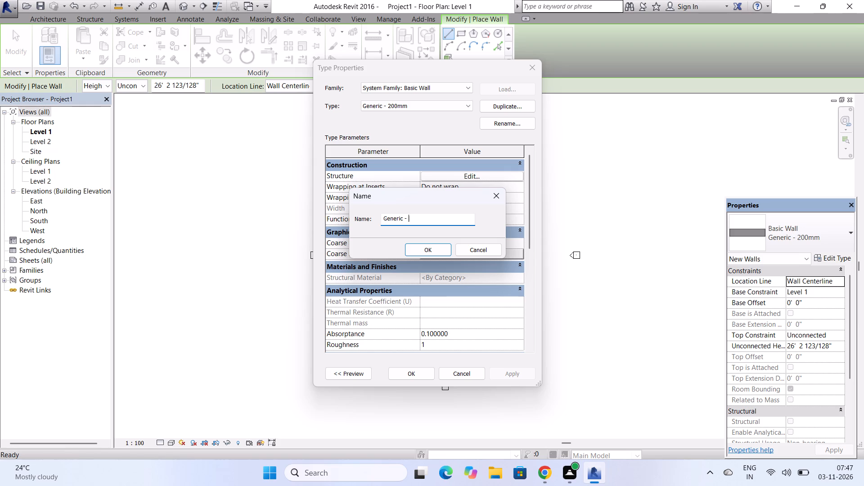
{"action": "key", "text": "9"}
{"action": "key", "text": "shift+quotedbl"}
{"action": "left_click", "coordinate": [431, 245]}
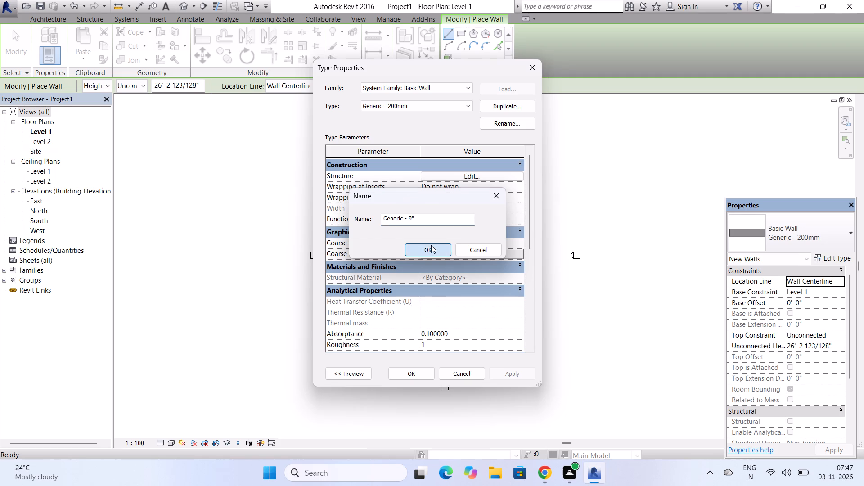
{"action": "left_click", "coordinate": [391, 377]}
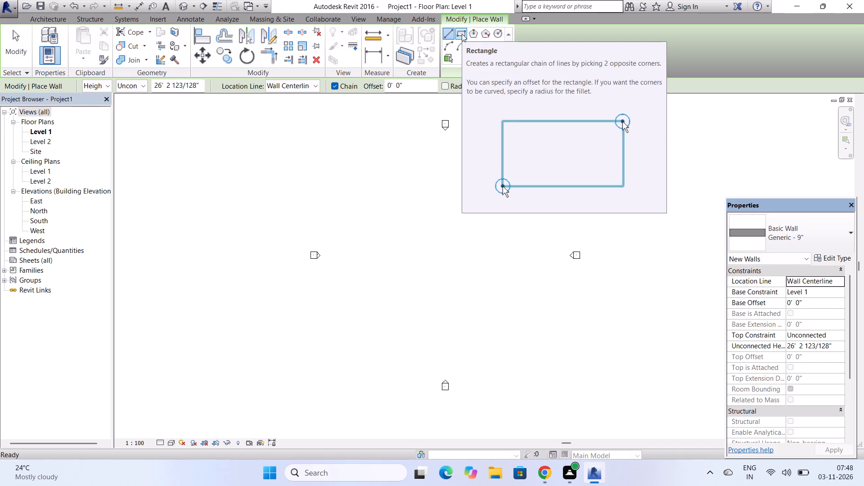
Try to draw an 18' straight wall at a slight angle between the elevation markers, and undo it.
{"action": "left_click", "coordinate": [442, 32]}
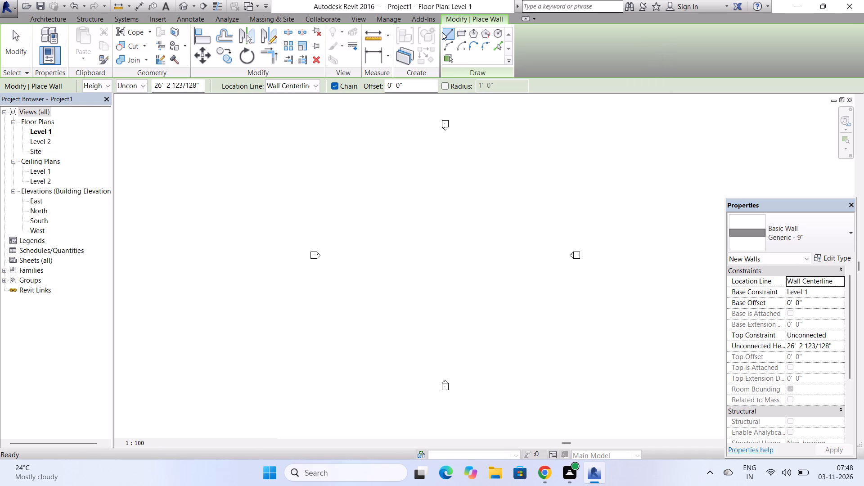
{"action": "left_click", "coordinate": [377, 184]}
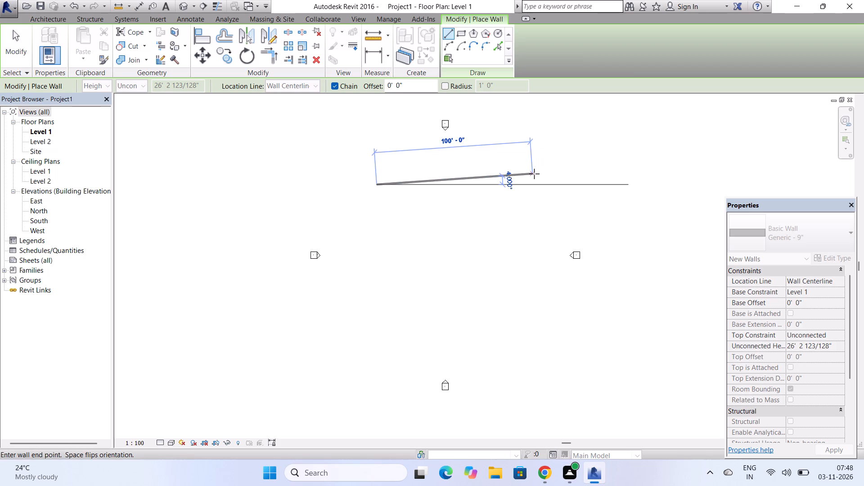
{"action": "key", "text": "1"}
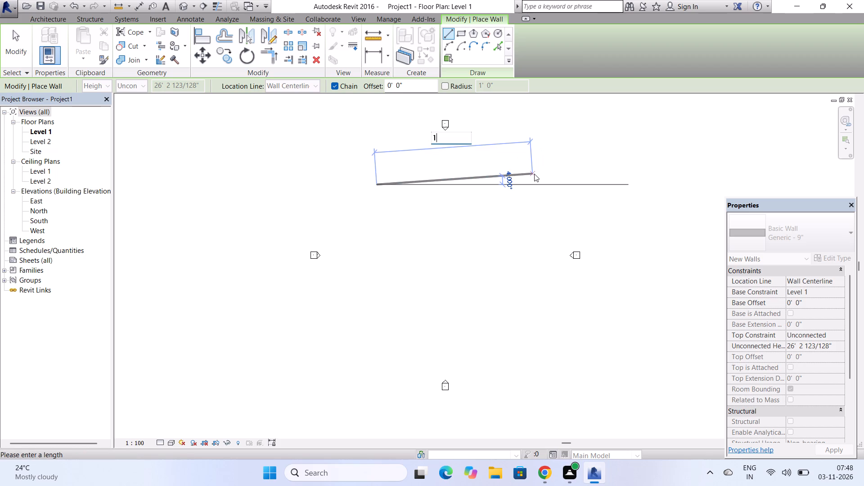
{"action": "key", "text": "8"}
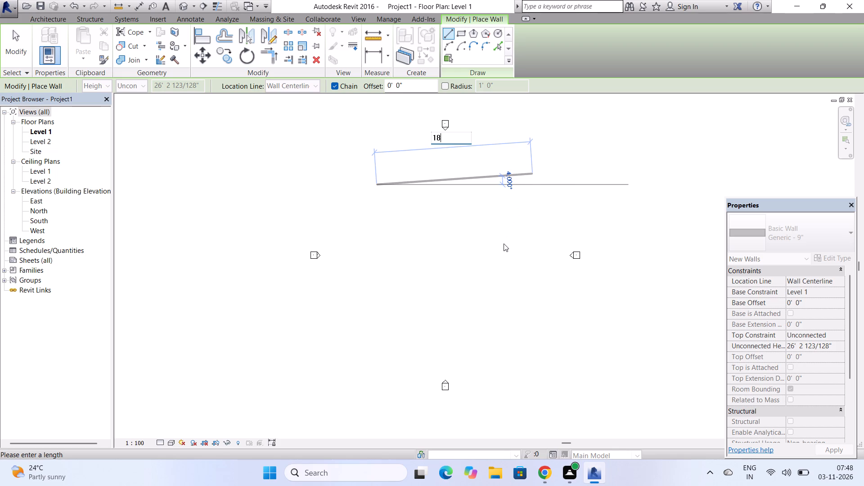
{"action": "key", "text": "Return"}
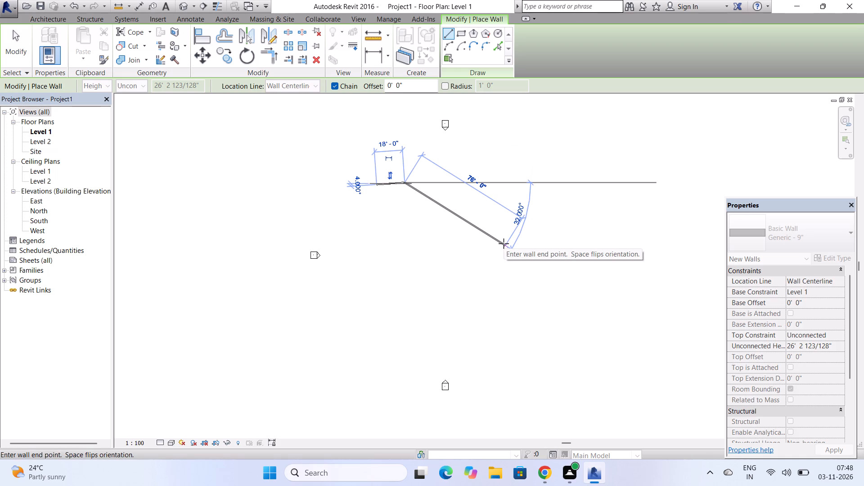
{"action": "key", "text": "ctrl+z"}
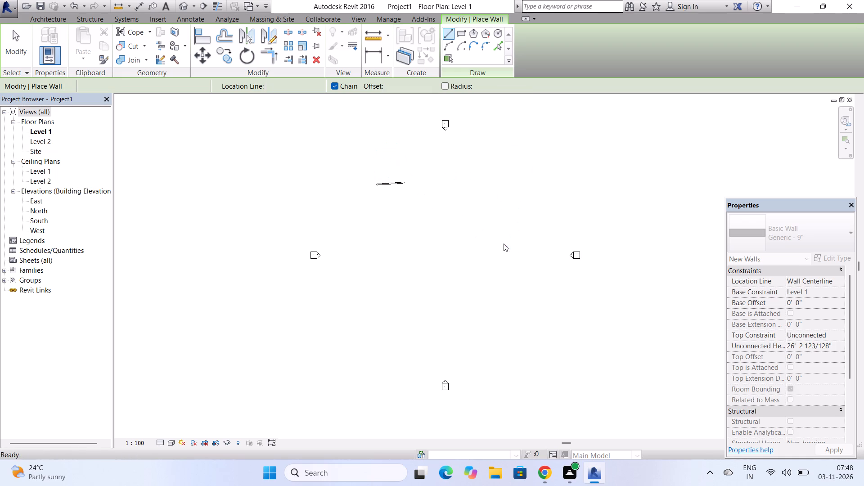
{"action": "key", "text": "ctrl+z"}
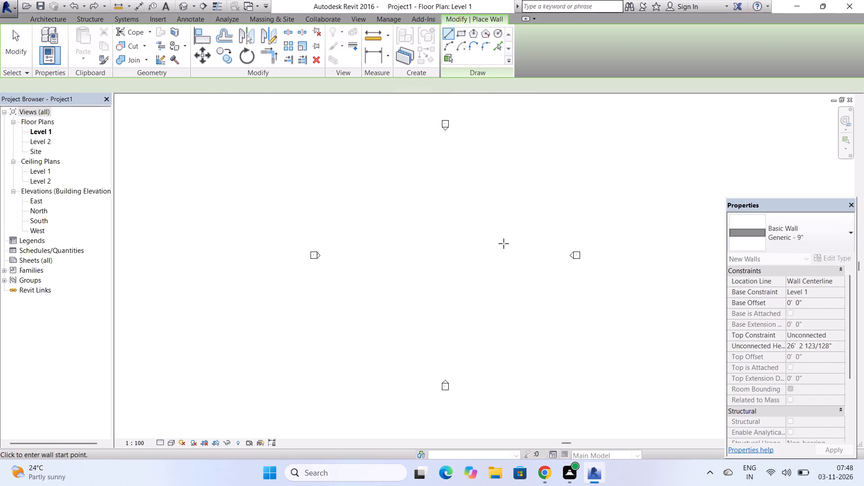
Draw a horizontal 18' Generic - 9" wall eastward, in the northern part of the area between the elevation markers.
{"action": "left_click", "coordinate": [449, 36]}
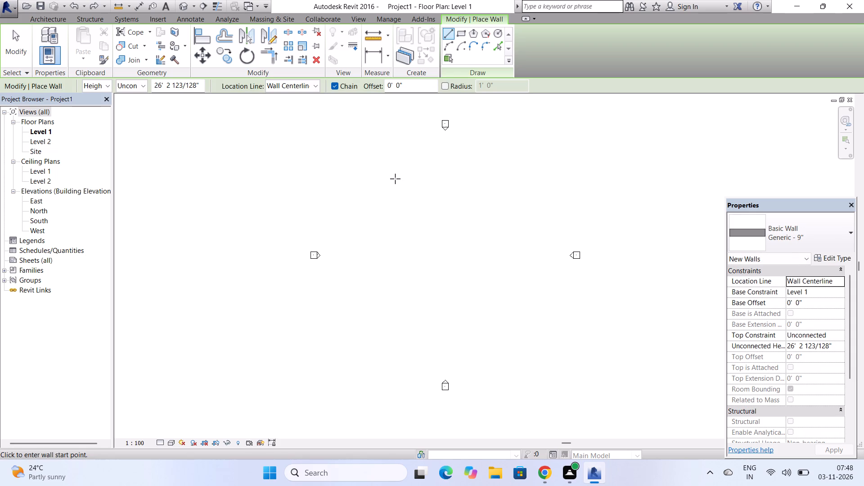
{"action": "left_click", "coordinate": [395, 179]}
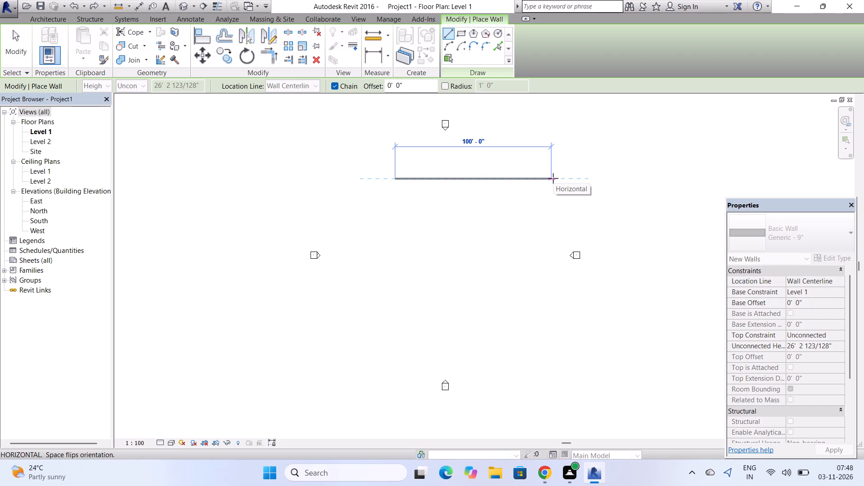
{"action": "key", "text": "1"}
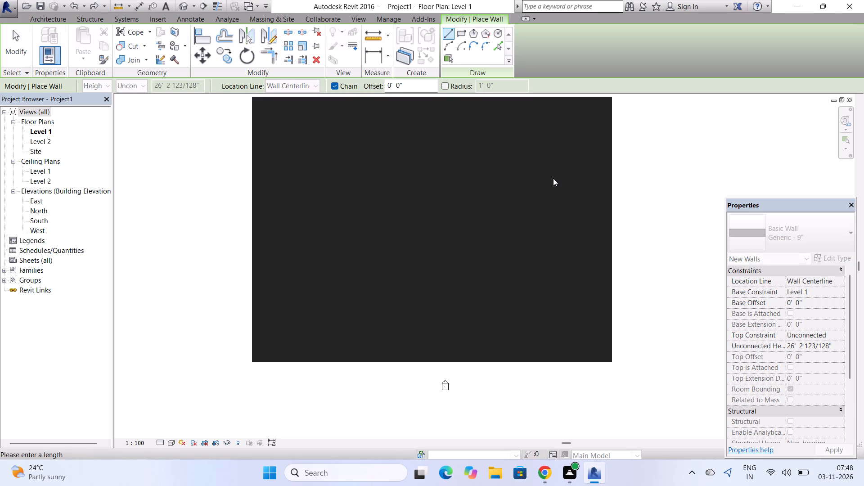
{"action": "key", "text": "8"}
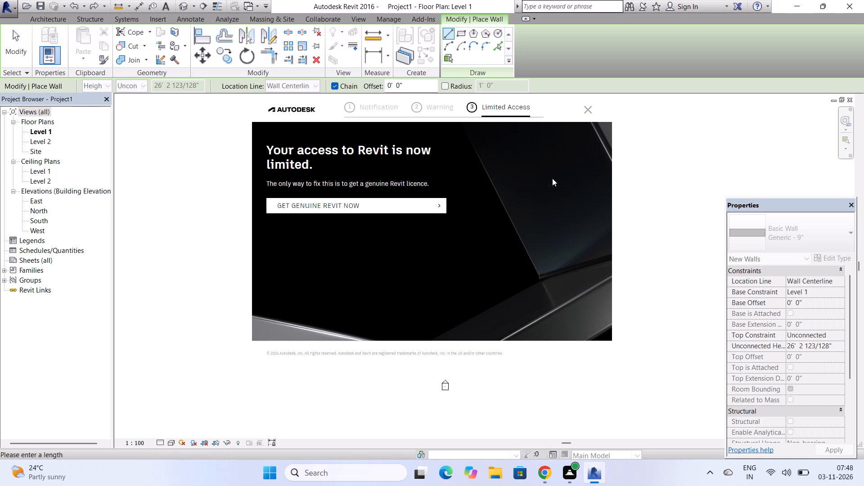
{"action": "left_click", "coordinate": [585, 108]}
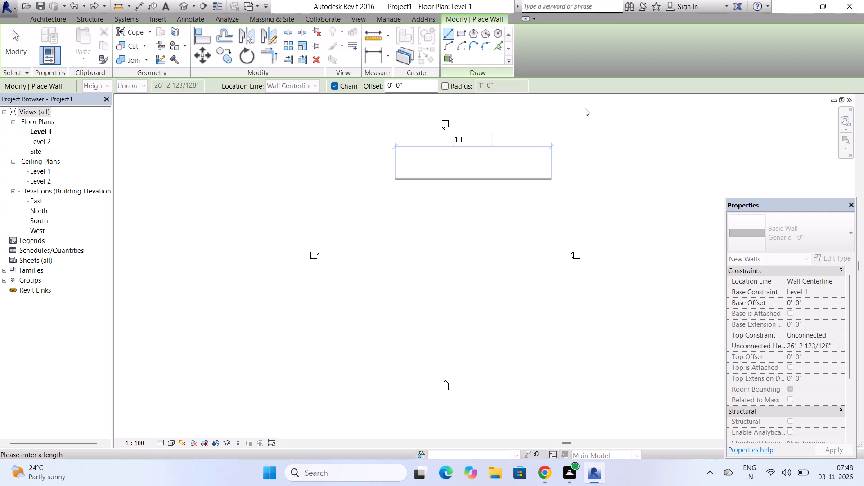
{"action": "key", "text": "apostrophe"}
{"action": "left_click", "coordinate": [472, 140]}
{"action": "key", "text": "apostrophe"}
{"action": "key", "text": "Return"}
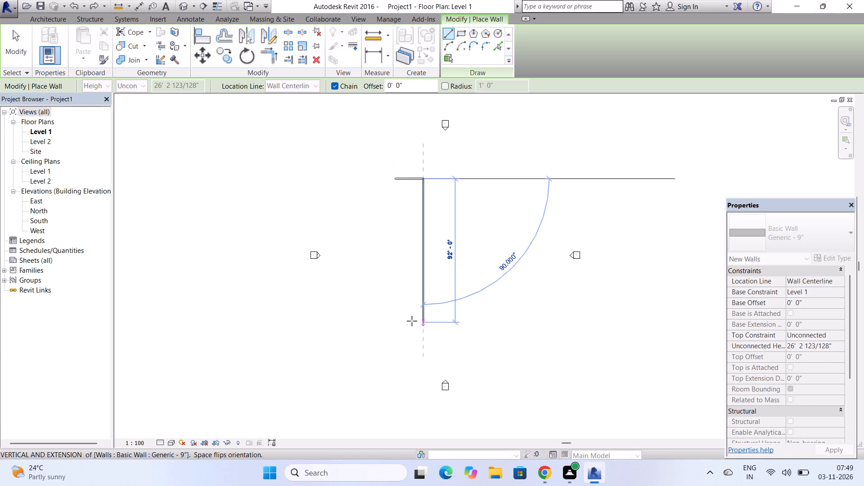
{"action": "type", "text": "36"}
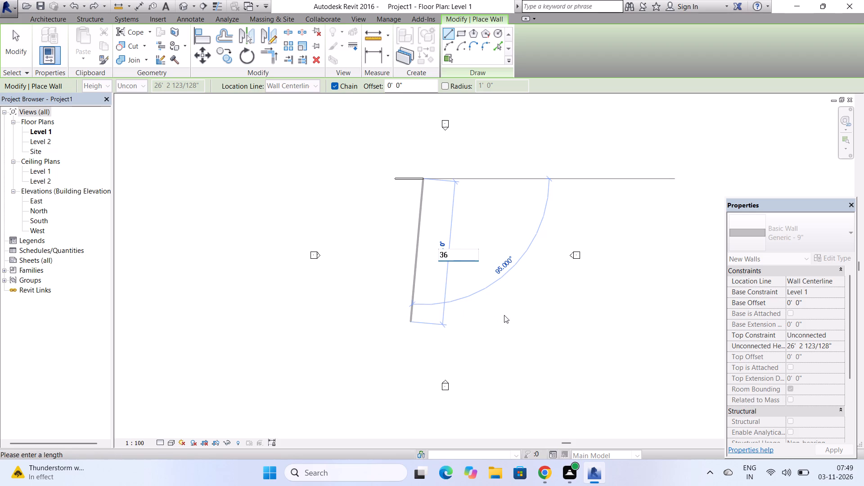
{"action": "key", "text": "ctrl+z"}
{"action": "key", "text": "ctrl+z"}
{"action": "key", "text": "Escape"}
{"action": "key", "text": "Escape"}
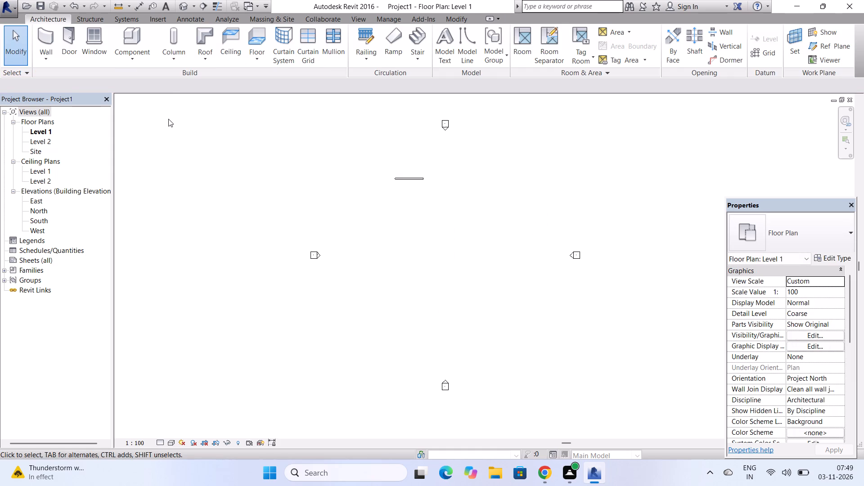
Draw a 36' Generic - 9" wall straight south from the east end of the existing 18' wall.
{"action": "left_click", "coordinate": [47, 30]}
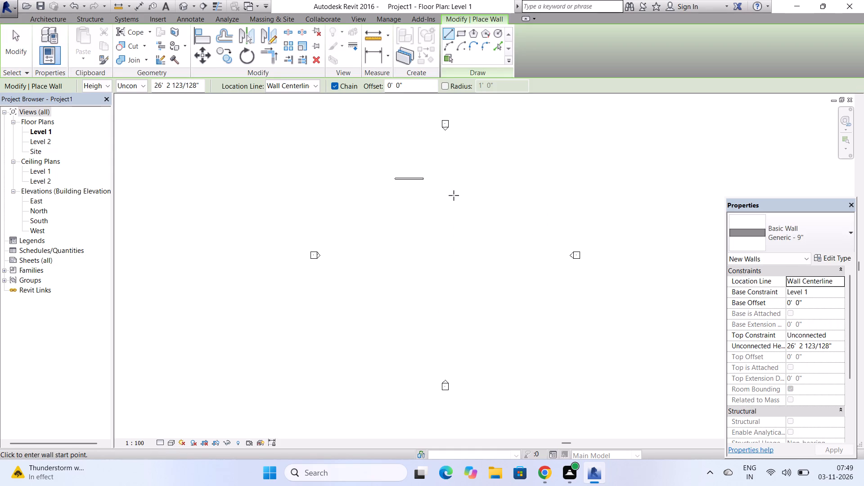
{"action": "scroll", "coordinate": [410, 174], "scroll_direction": "up", "scroll_amount": 8}
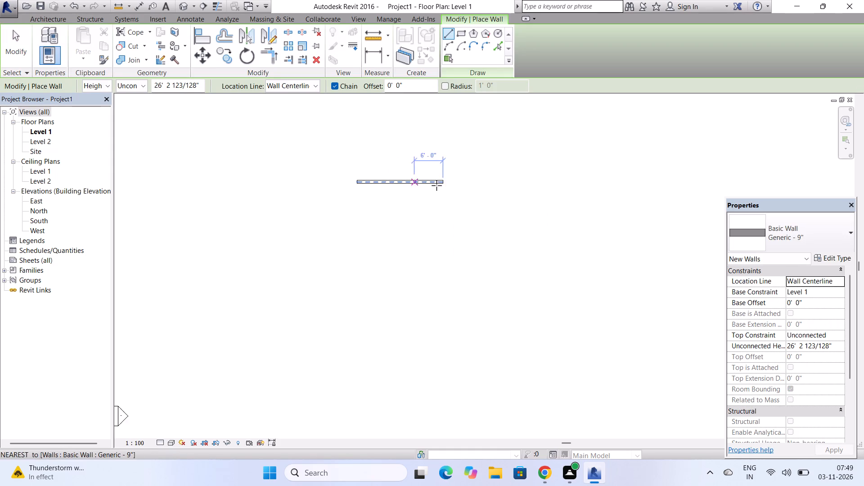
{"action": "scroll", "coordinate": [451, 182], "scroll_direction": "up", "scroll_amount": 2}
{"action": "left_click", "coordinate": [438, 183]}
{"action": "scroll", "coordinate": [438, 183], "scroll_direction": "down", "scroll_amount": 4}
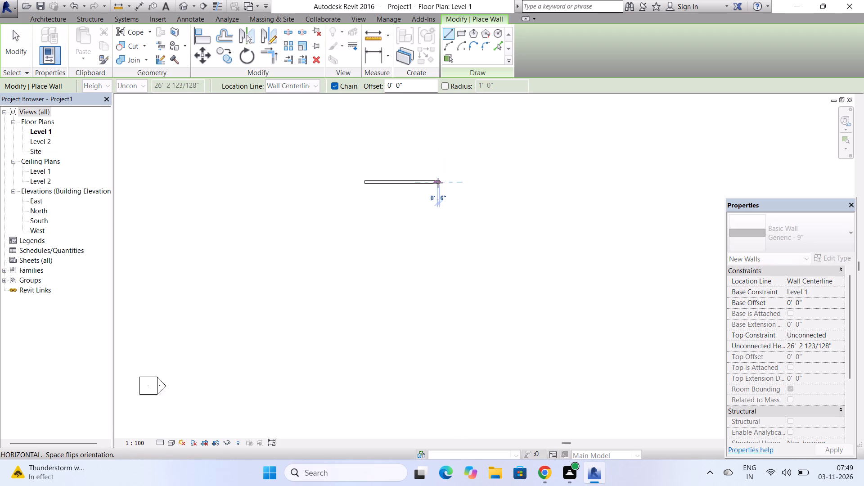
{"action": "scroll", "coordinate": [438, 183], "scroll_direction": "down", "scroll_amount": 1}
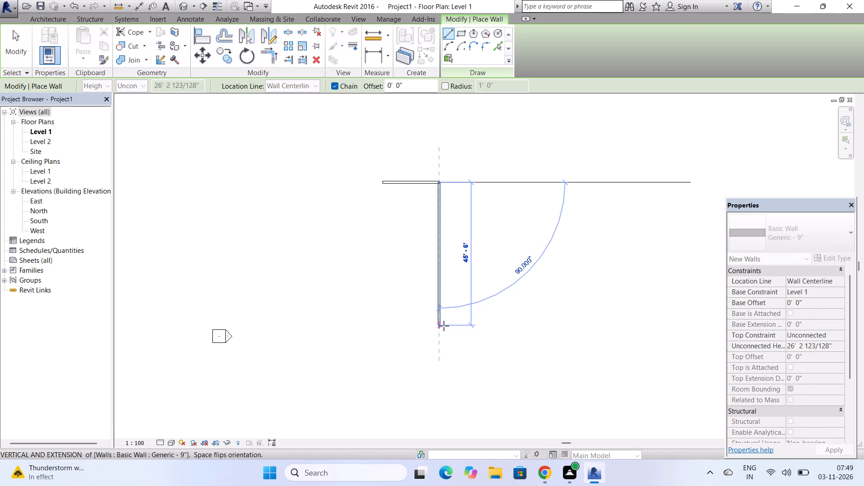
{"action": "key", "text": "3"}
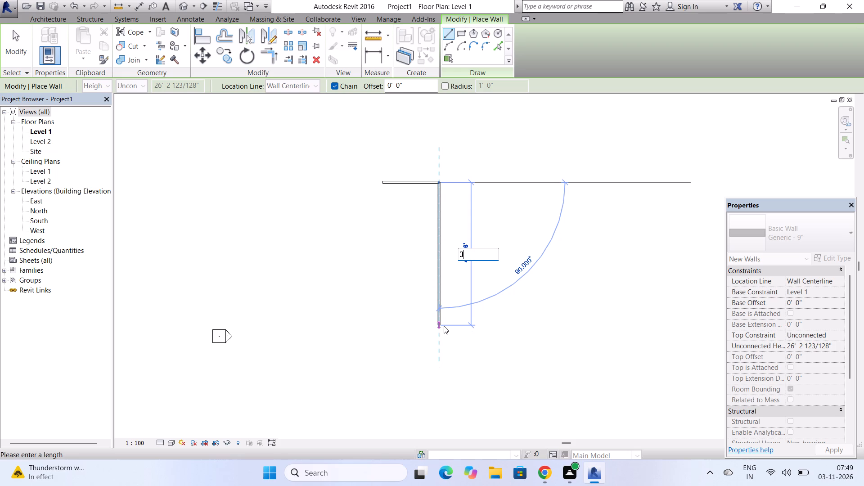
{"action": "key", "text": "6"}
{"action": "key", "text": "apostrophe"}
{"action": "key", "text": "Return"}
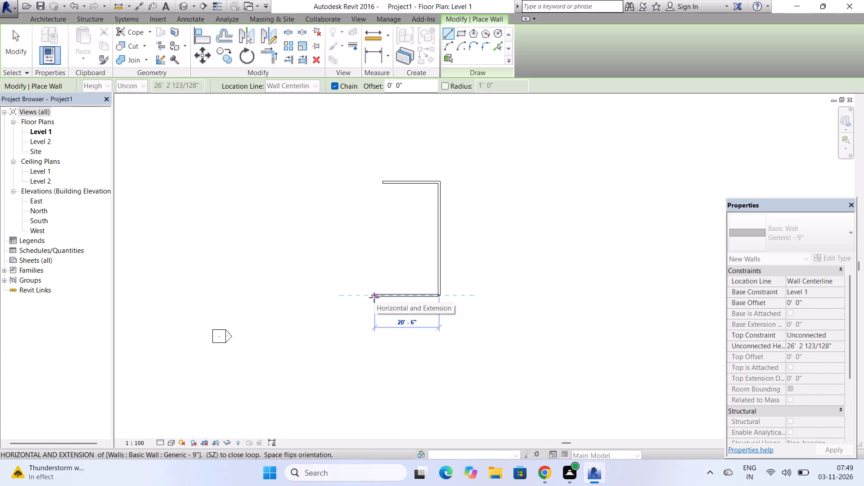
Continue the chain with an 18' horizontal wall running west from the south end of the 36' wall.
{"action": "key", "text": "1"}
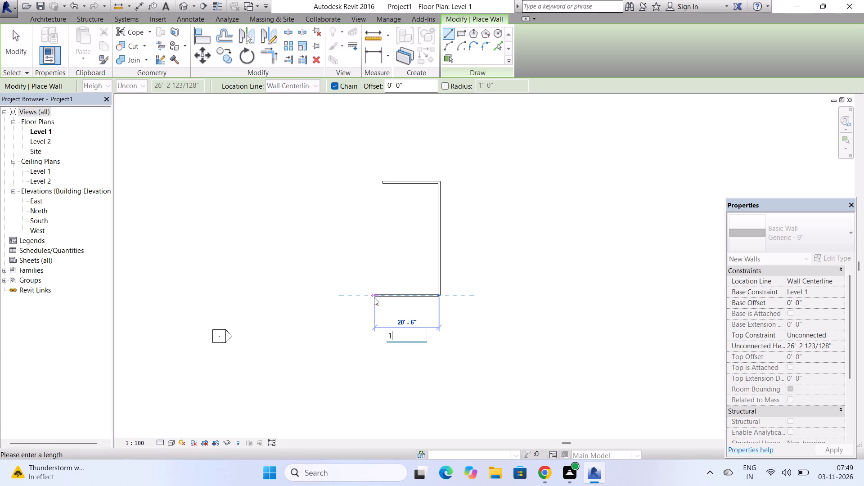
{"action": "key", "text": "8"}
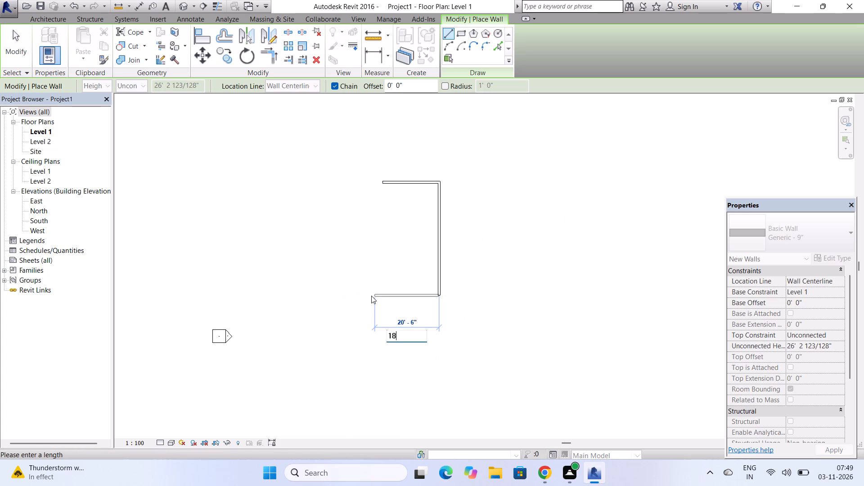
{"action": "key", "text": "apostrophe"}
{"action": "key", "text": "Return"}
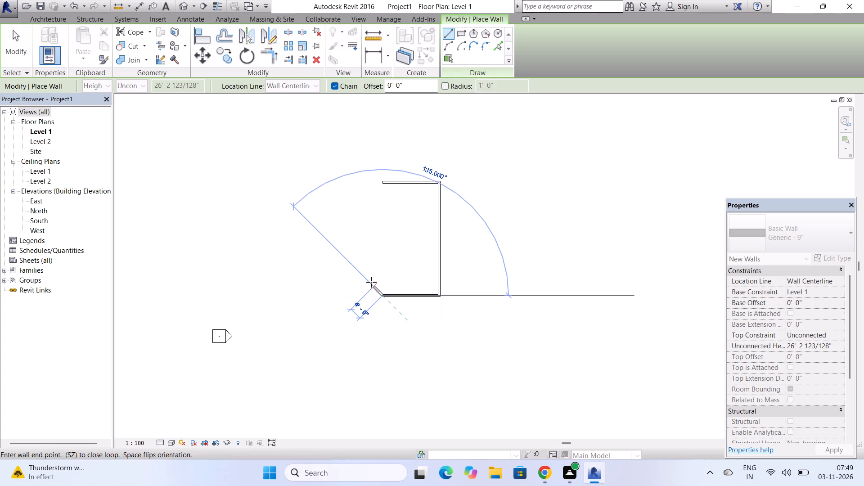
Close the rectangle with a vertical west wall ending at the north wall's west end, and dismiss the licence notice.
{"action": "left_click", "coordinate": [382, 185]}
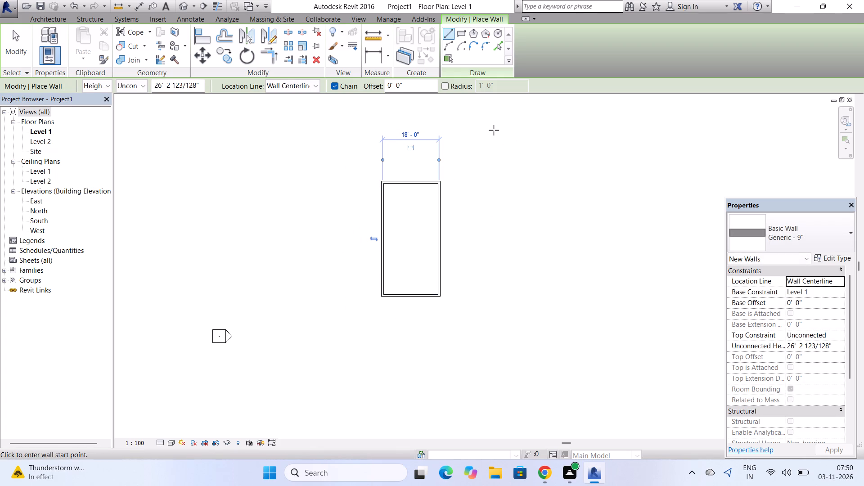
{"action": "key", "text": "Escape"}
{"action": "key", "text": "Escape"}
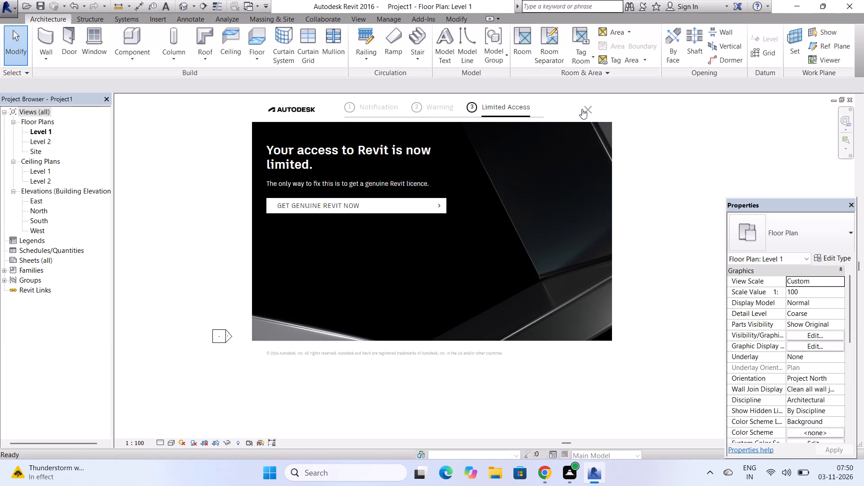
{"action": "left_click", "coordinate": [590, 110]}
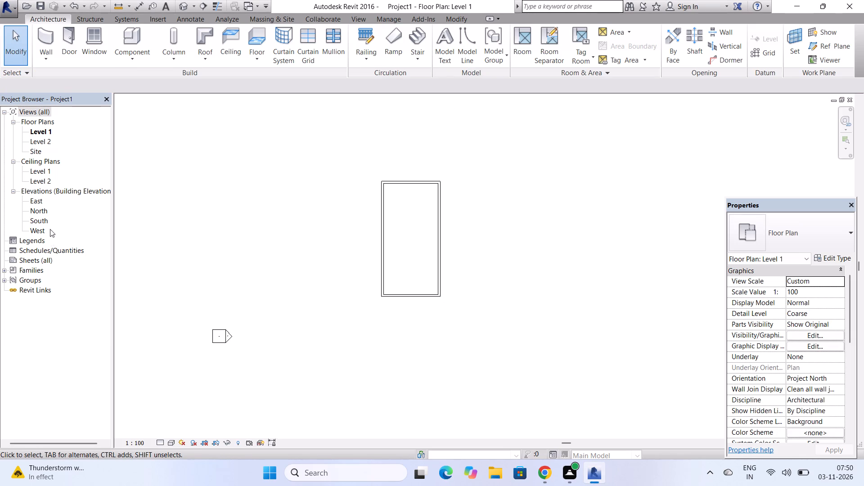
In the South elevation, lower the tops of the south and north walls to the Level 2 line.
{"action": "double_click", "coordinate": [41, 218]}
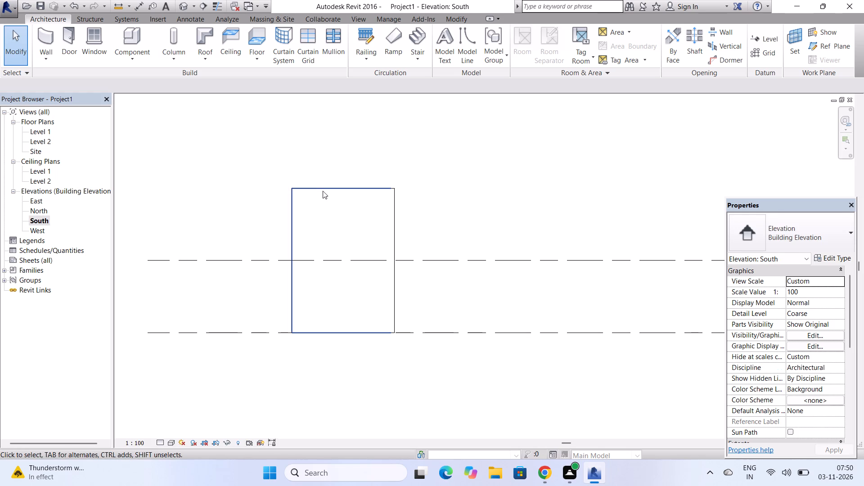
{"action": "left_click", "coordinate": [334, 185]}
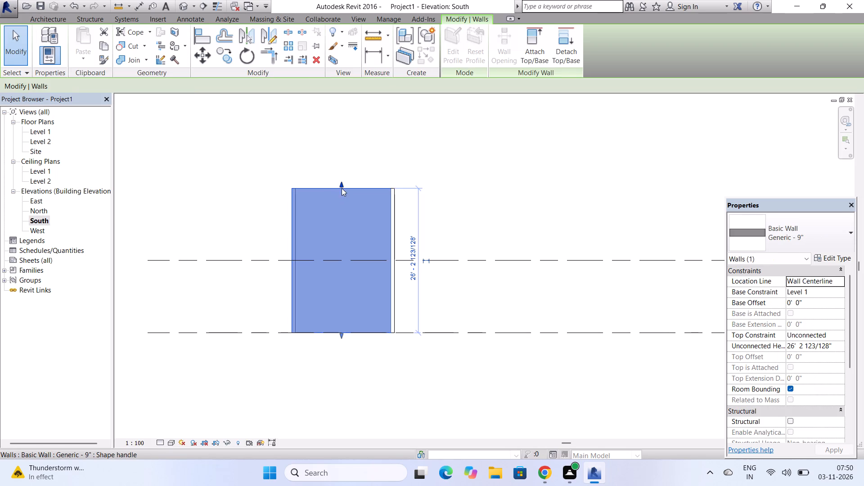
{"action": "left_click_drag", "start_coordinate": [342, 184], "coordinate": [341, 189]}
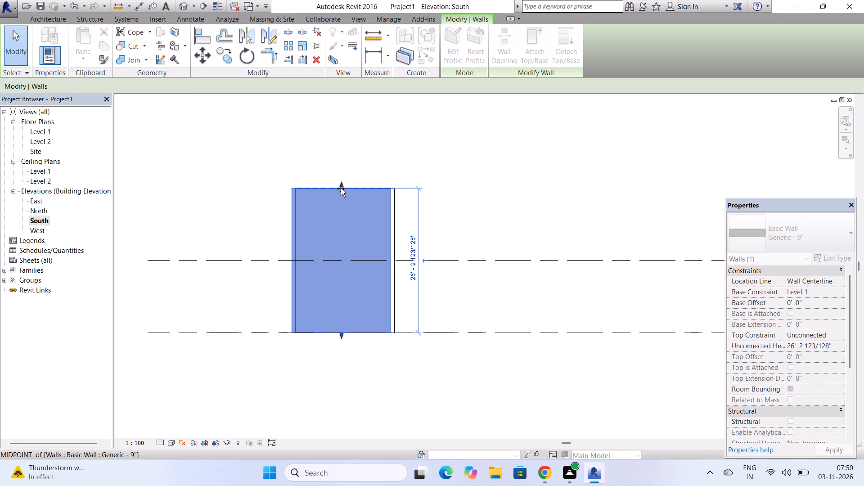
{"action": "left_click_drag", "start_coordinate": [341, 189], "coordinate": [329, 256]}
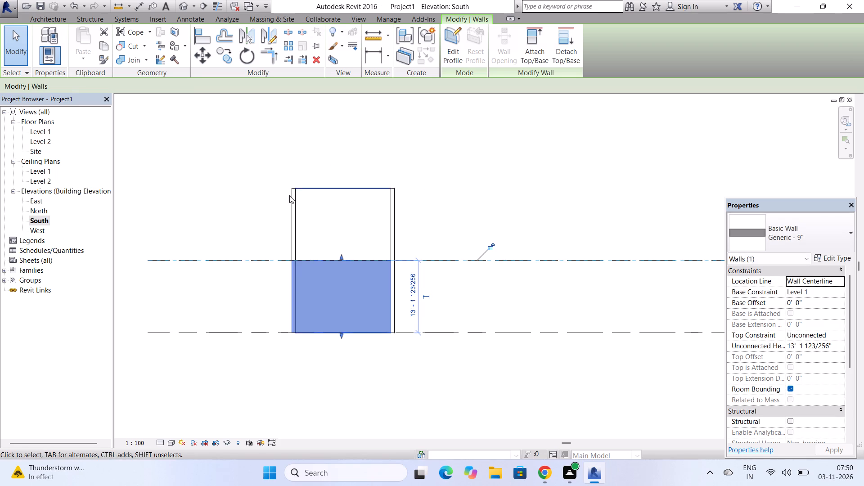
{"action": "scroll", "coordinate": [289, 195], "scroll_direction": "down", "scroll_amount": 1}
{"action": "left_click", "coordinate": [319, 188]}
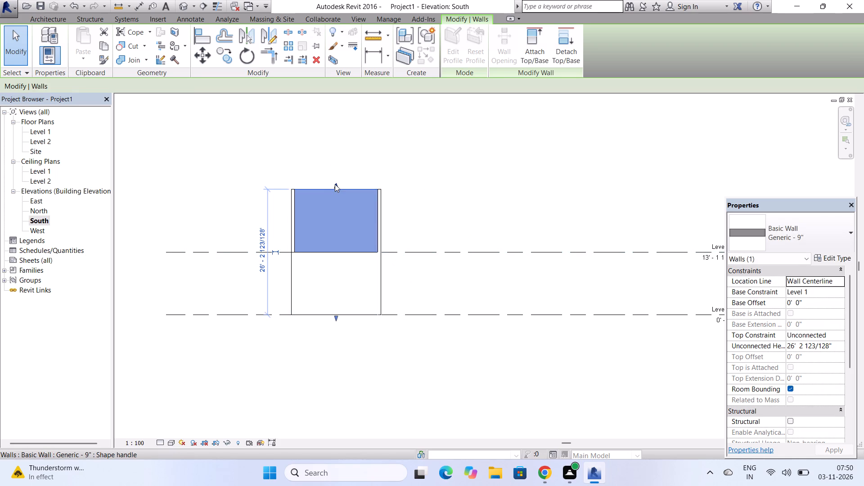
{"action": "left_click_drag", "start_coordinate": [335, 184], "coordinate": [316, 250]}
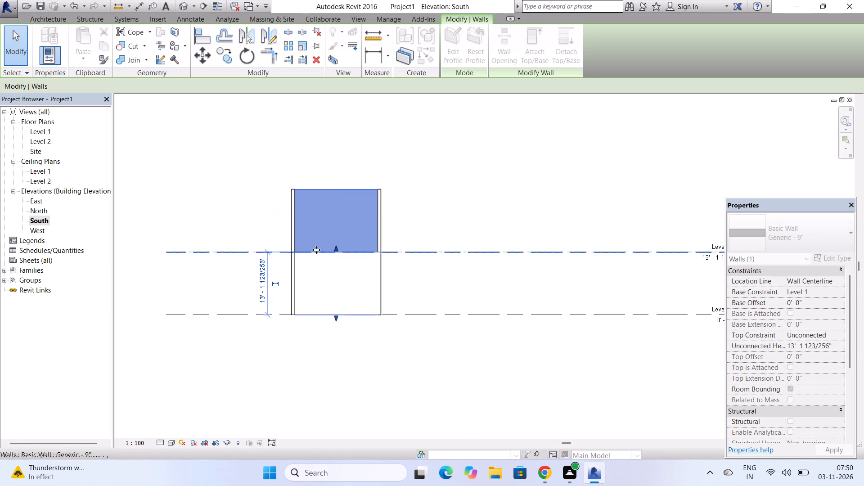
Lower the tops of the west and east walls to the Level 2 line.
{"action": "left_click", "coordinate": [297, 209]}
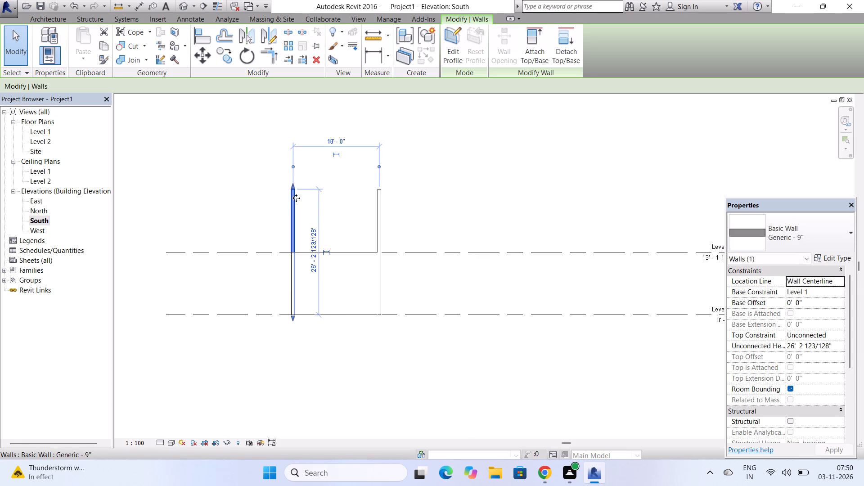
{"action": "left_click_drag", "start_coordinate": [291, 185], "coordinate": [292, 203]}
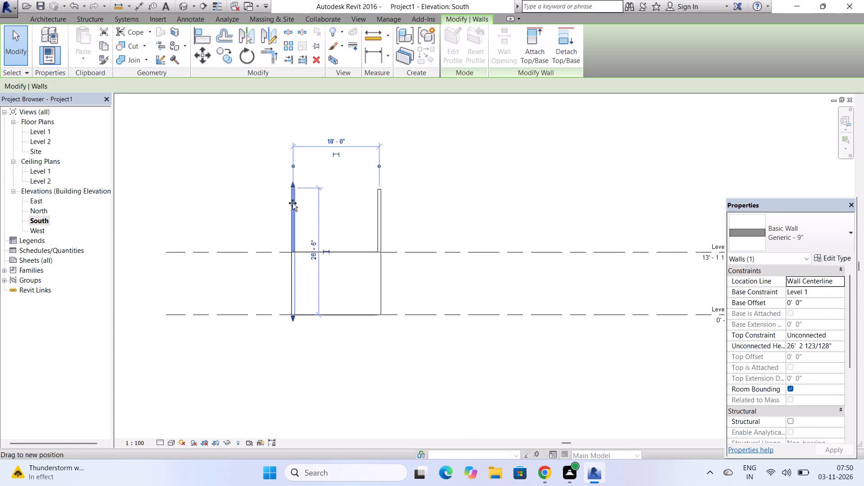
{"action": "left_click_drag", "start_coordinate": [292, 203], "coordinate": [291, 252]}
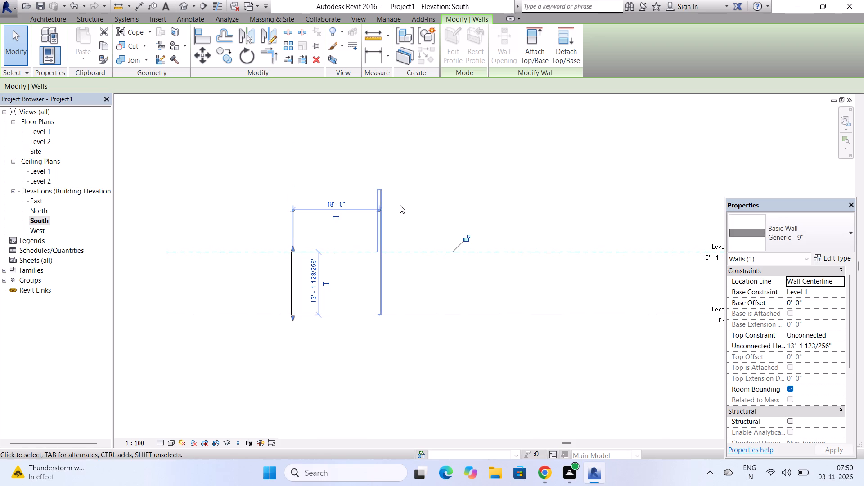
{"action": "left_click", "coordinate": [379, 193]}
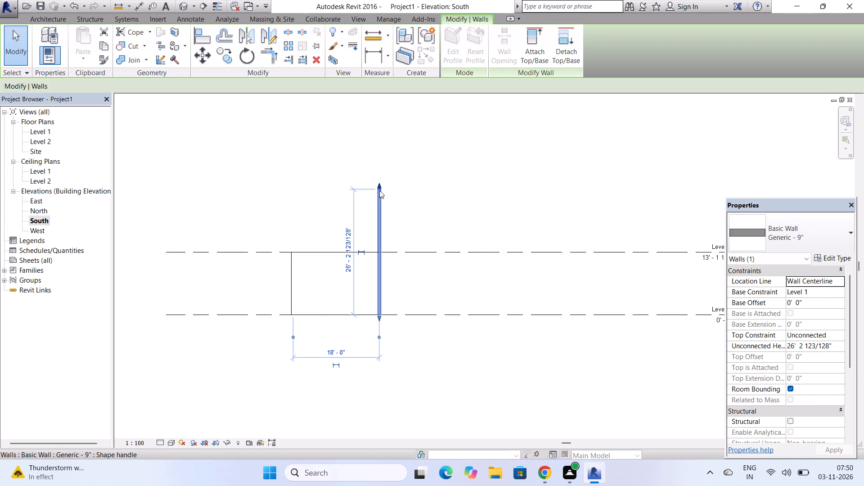
{"action": "left_click_drag", "start_coordinate": [380, 186], "coordinate": [371, 249]}
{"action": "scroll", "coordinate": [308, 252], "scroll_direction": "down", "scroll_amount": 3}
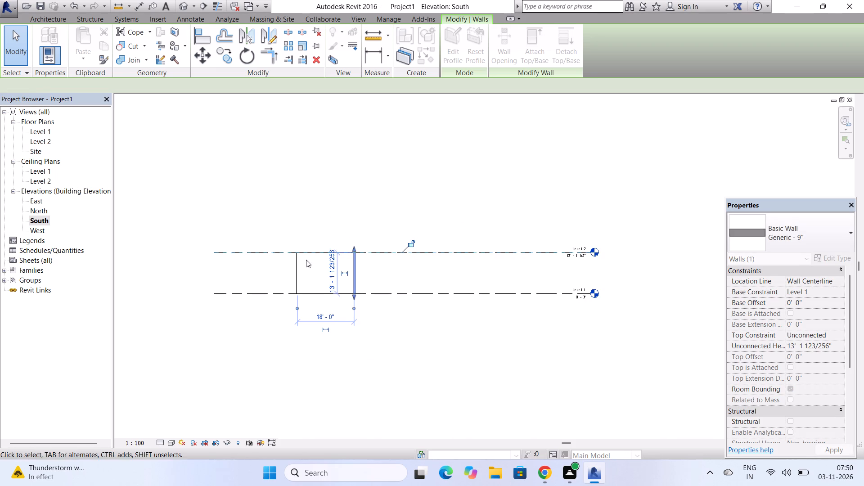
{"action": "key", "text": "Escape"}
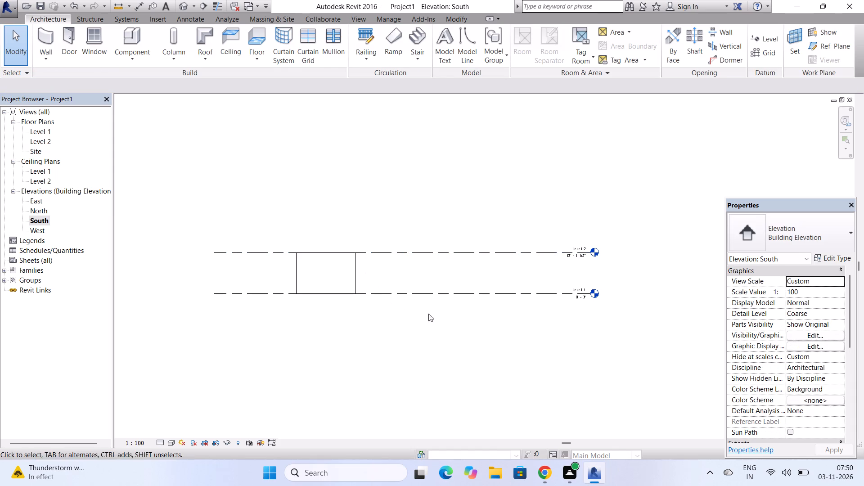
Add an elbow to the Level 1 line beside its level head.
{"action": "scroll", "coordinate": [569, 281], "scroll_direction": "up", "scroll_amount": 5}
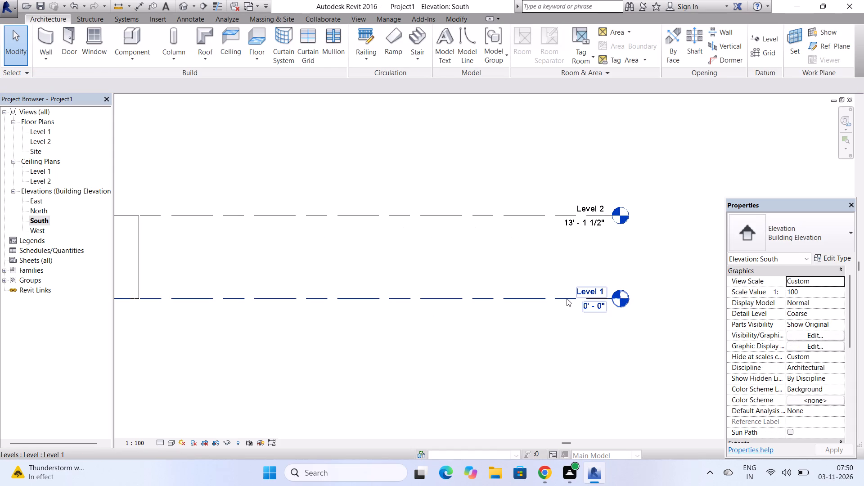
{"action": "scroll", "coordinate": [585, 294], "scroll_direction": "up", "scroll_amount": 7}
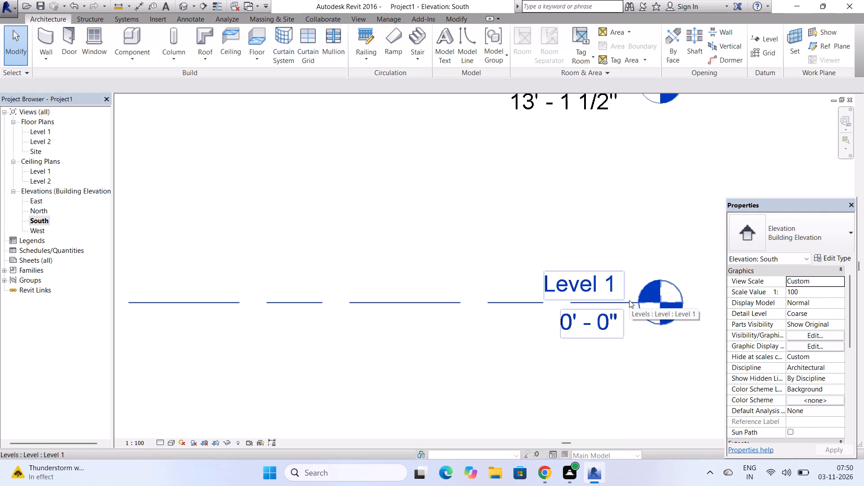
{"action": "left_click", "coordinate": [629, 300]}
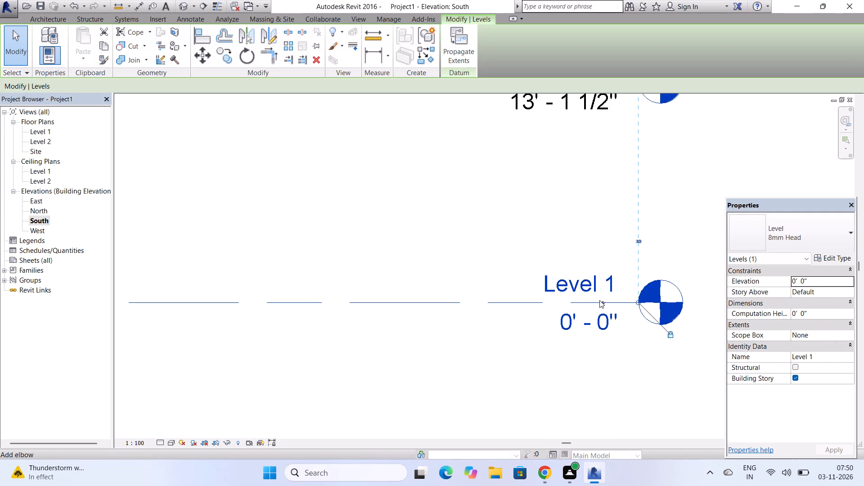
{"action": "left_click", "coordinate": [604, 300]}
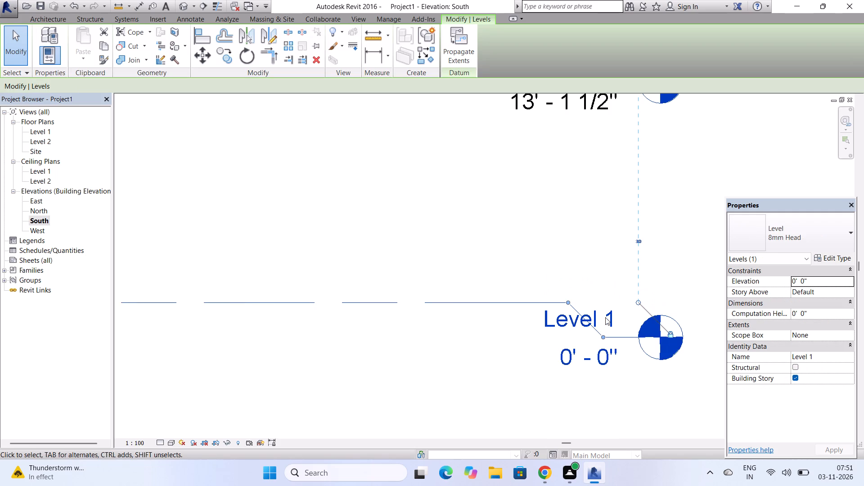
Rename Level 1 as ground, dismiss the licence notice, and accept renaming the corresponding views.
{"action": "left_click", "coordinate": [612, 316]}
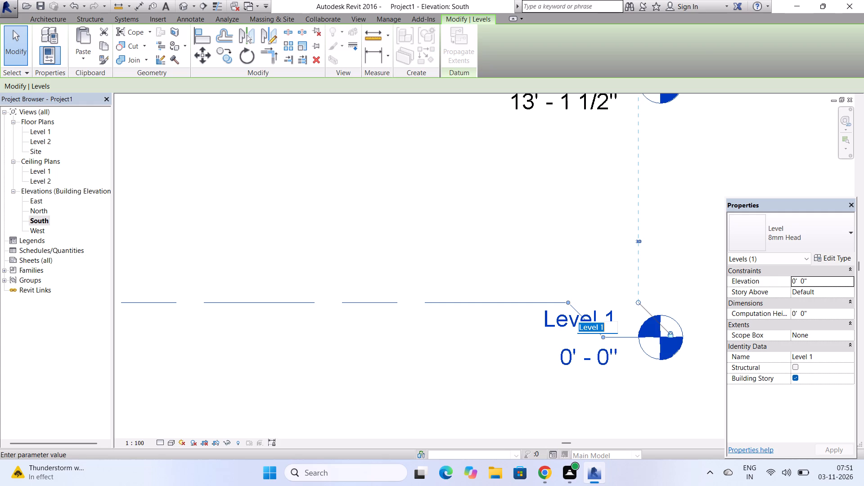
{"action": "left_click", "coordinate": [613, 330]}
{"action": "key", "text": "BackSpace"}
{"action": "key", "text": "BackSpace"}
{"action": "key", "text": "BackSpace"}
{"action": "key", "text": "BackSpace"}
{"action": "key", "text": "BackSpace"}
{"action": "key", "text": "BackSpace"}
{"action": "key", "text": "BackSpace"}
{"action": "key", "text": "BackSpace"}
{"action": "key", "text": "BackSpace"}
{"action": "key", "text": "BackSpace"}
{"action": "key", "text": "BackSpace"}
{"action": "key", "text": "BackSpace"}
{"action": "key", "text": "BackSpace"}
{"action": "key", "text": "BackSpace"}
{"action": "key", "text": "BackSpace"}
{"action": "key", "text": "BackSpace"}
{"action": "key", "text": "BackSpace"}
{"action": "key", "text": "BackSpace"}
{"action": "key", "text": "BackSpace"}
{"action": "key", "text": "BackSpace"}
{"action": "type", "text": "gr"}
{"action": "key", "text": "o"}
{"action": "key", "text": "u"}
{"action": "key", "text": "n"}
{"action": "key", "text": "d"}
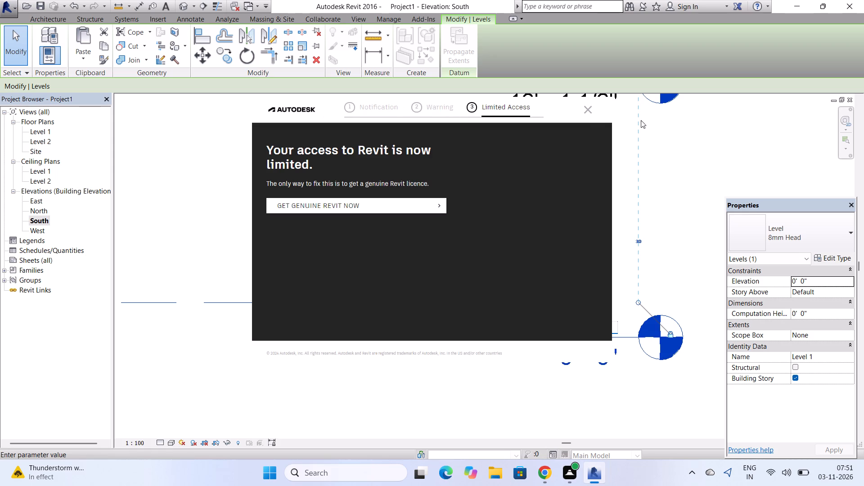
{"action": "left_click", "coordinate": [585, 106]}
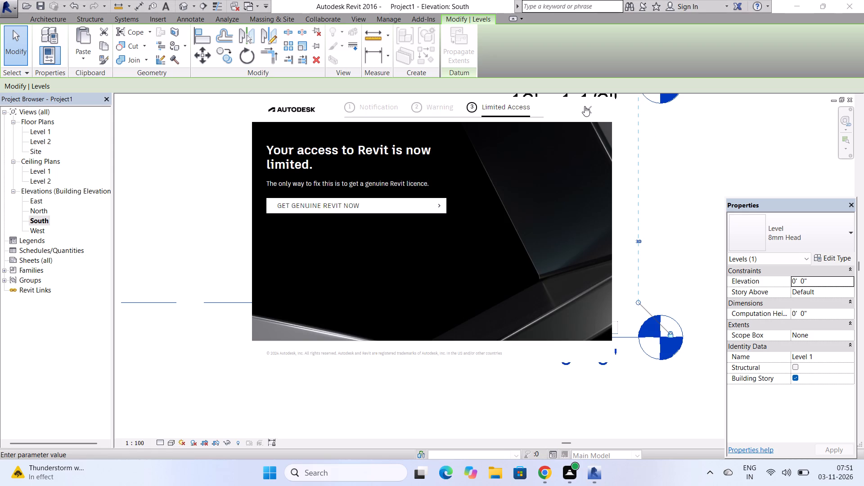
{"action": "left_click", "coordinate": [565, 147]}
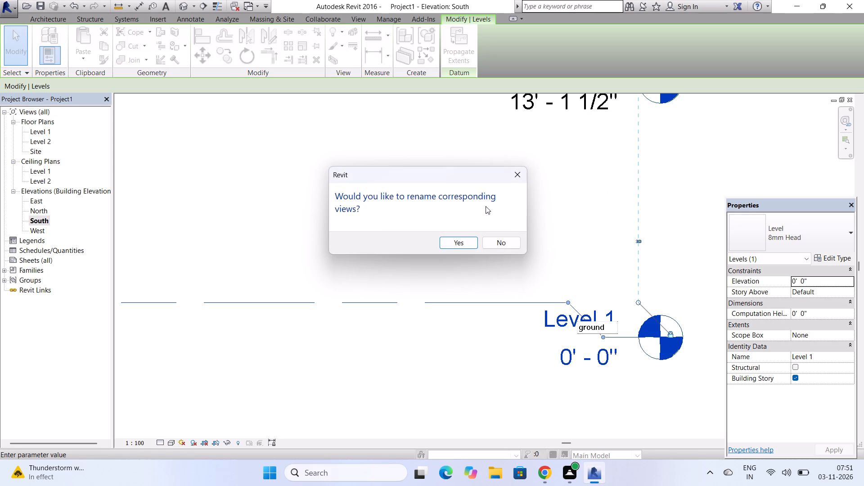
{"action": "left_click", "coordinate": [460, 240]}
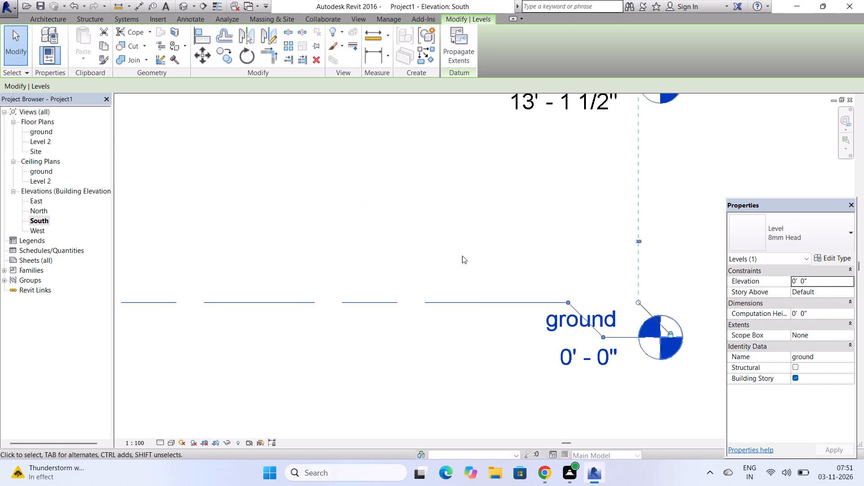
Delete Level 2 together with its views.
{"action": "scroll", "coordinate": [496, 362], "scroll_direction": "down", "scroll_amount": 2}
{"action": "scroll", "coordinate": [507, 428], "scroll_direction": "down", "scroll_amount": 1}
{"action": "scroll", "coordinate": [688, 347], "scroll_direction": "down", "scroll_amount": 2}
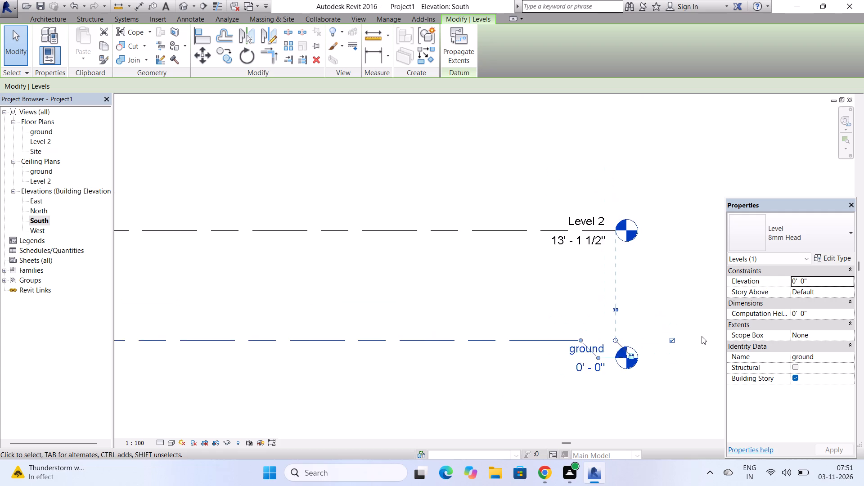
{"action": "scroll", "coordinate": [702, 336], "scroll_direction": "down", "scroll_amount": 1}
{"action": "scroll", "coordinate": [605, 292], "scroll_direction": "down", "scroll_amount": 3}
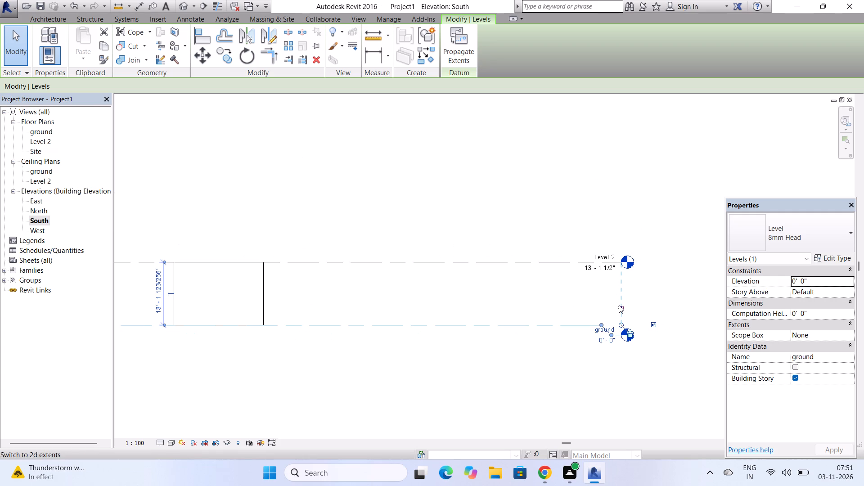
{"action": "key", "text": "Escape"}
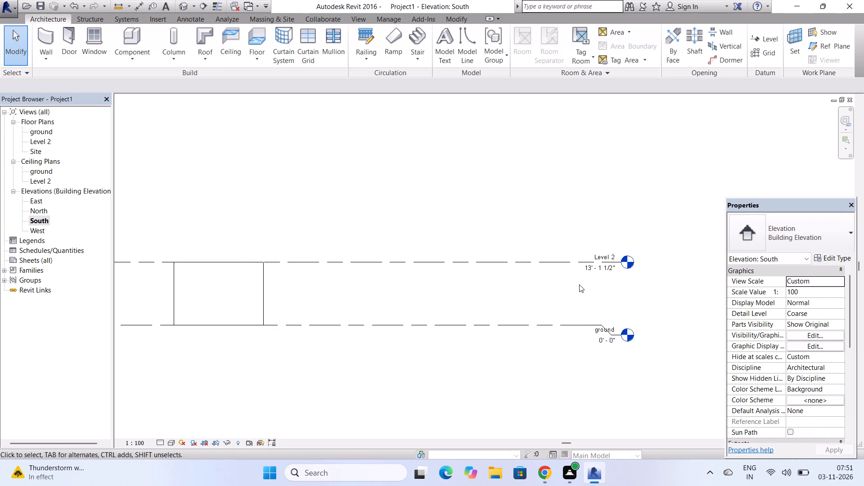
{"action": "left_click", "coordinate": [599, 260]}
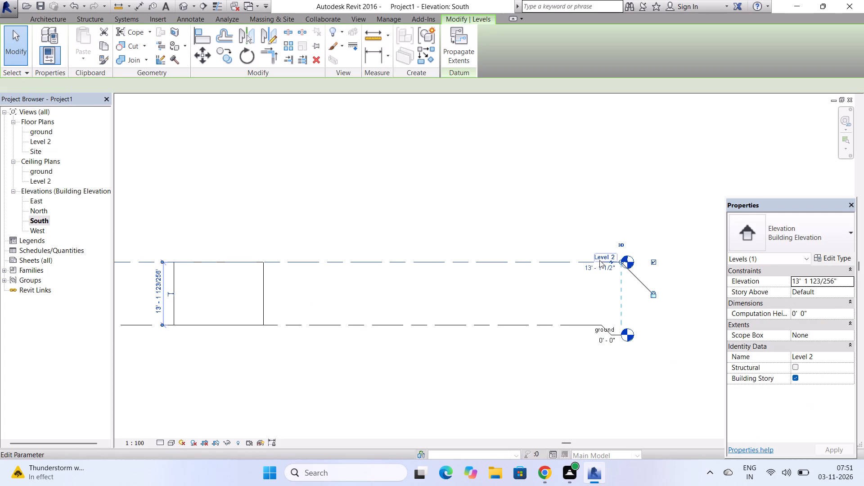
{"action": "key", "text": "Delete"}
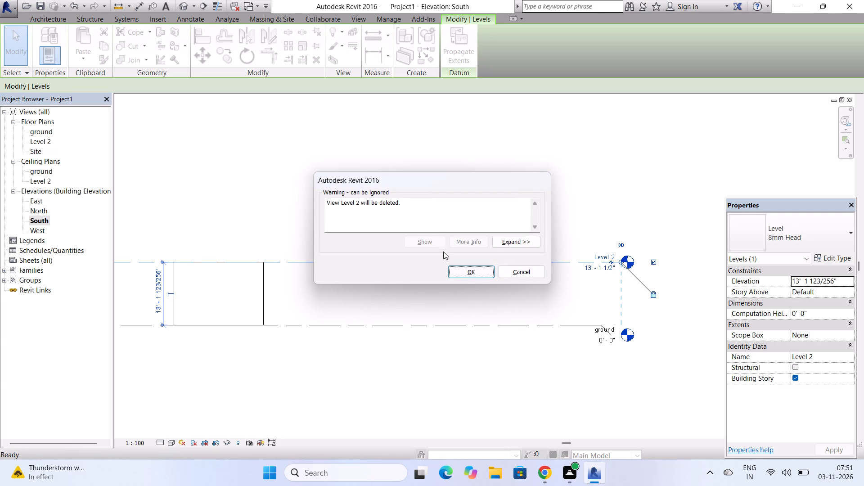
{"action": "left_click", "coordinate": [477, 271]}
Place a new level above the ground level by picking the ground line with a 10' 0" offset.
{"action": "scroll", "coordinate": [671, 261], "scroll_direction": "down", "scroll_amount": 3}
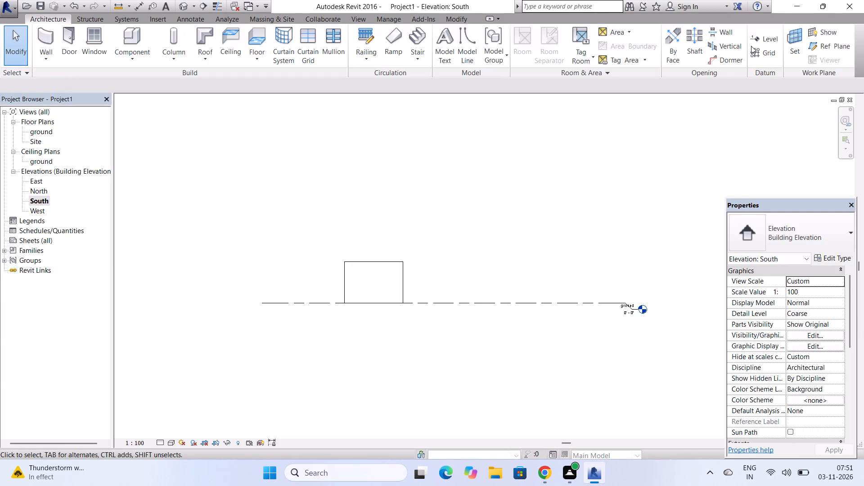
{"action": "left_click", "coordinate": [769, 42]}
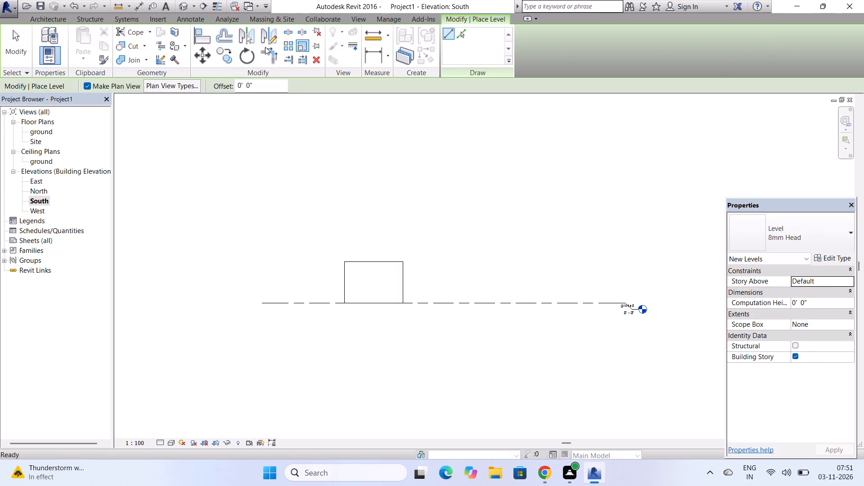
{"action": "left_click", "coordinate": [235, 82]}
{"action": "left_click", "coordinate": [237, 84]}
{"action": "key", "text": "1"}
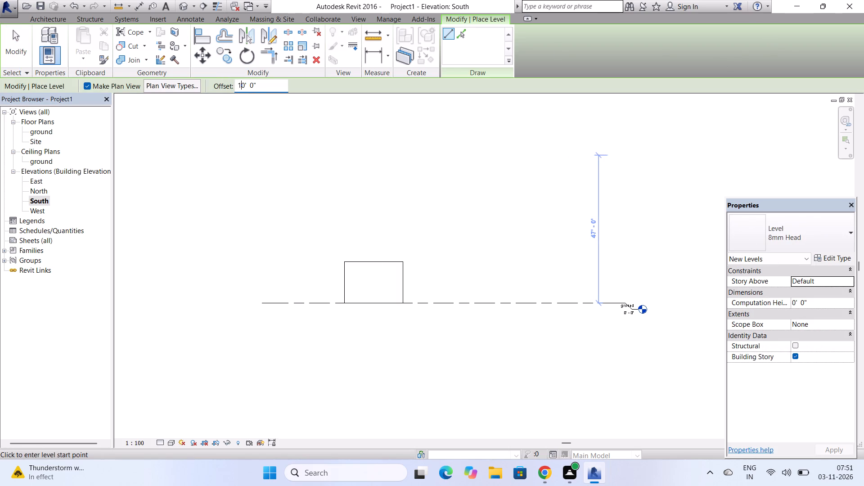
{"action": "left_click", "coordinate": [459, 32]}
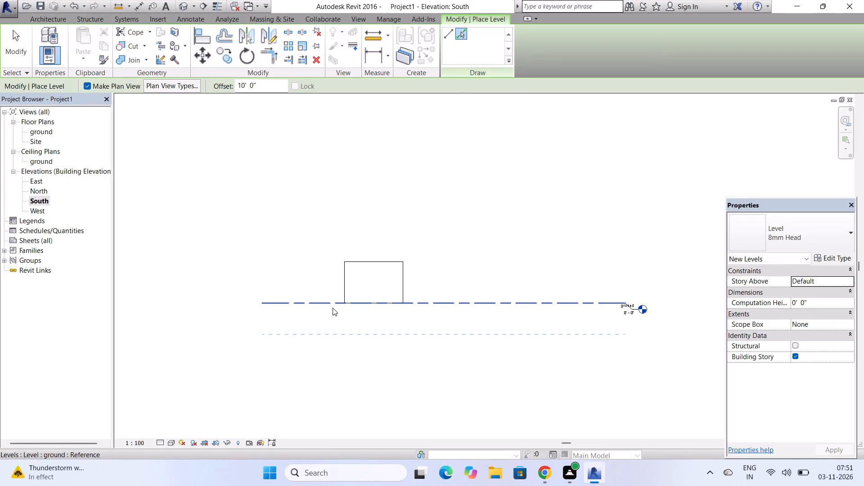
{"action": "left_click", "coordinate": [320, 301]}
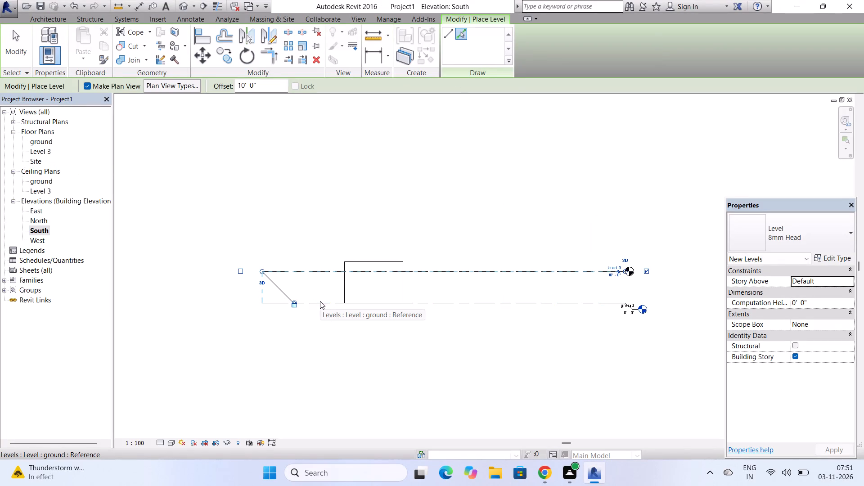
{"action": "left_click", "coordinate": [326, 274]}
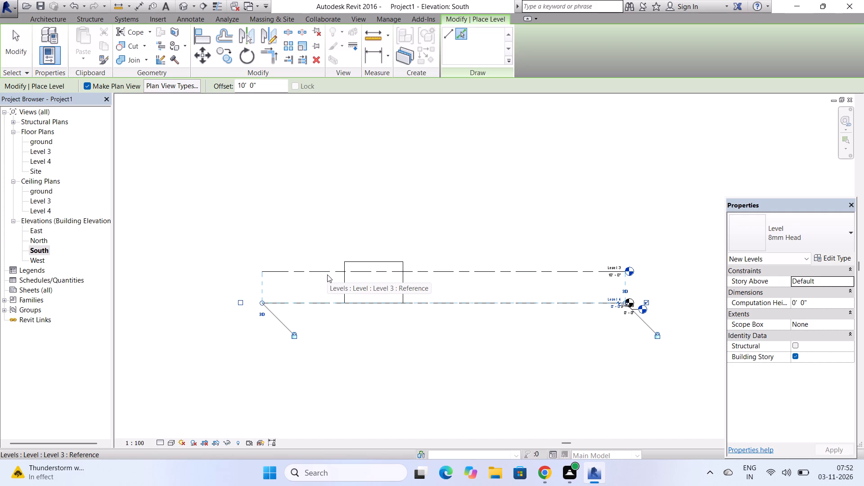
{"action": "key", "text": "ctrl+z"}
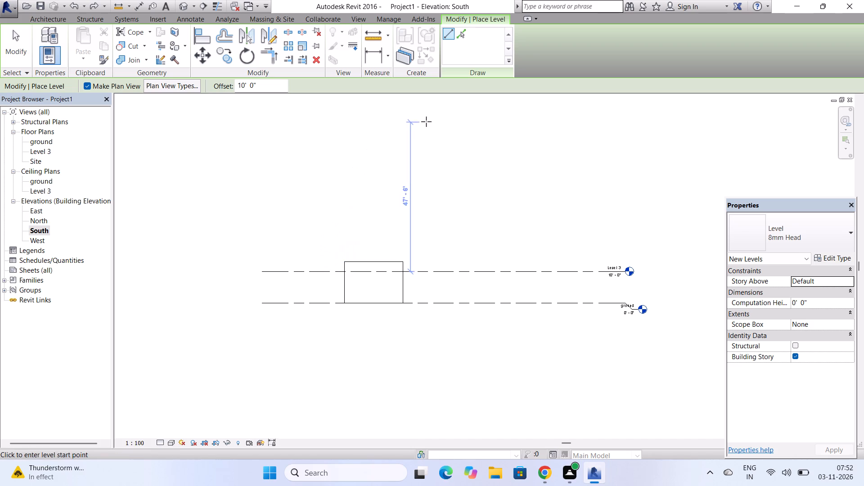
Add four more levels at 10' intervals above Level 3, each picked from the level below, up to 50'.
{"action": "left_click", "coordinate": [460, 36]}
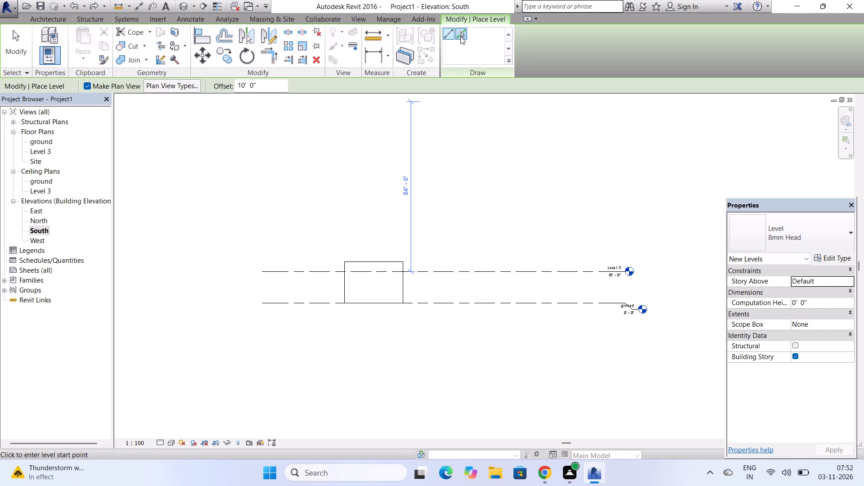
{"action": "left_click", "coordinate": [315, 268]}
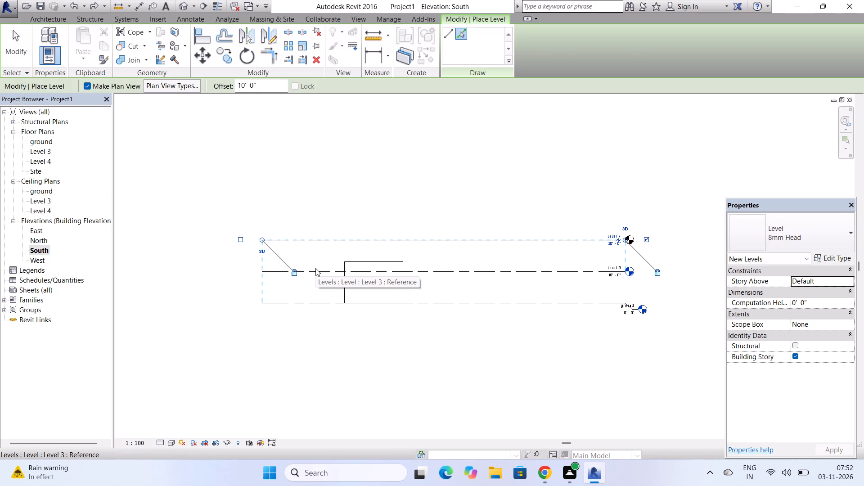
{"action": "left_click", "coordinate": [318, 238]}
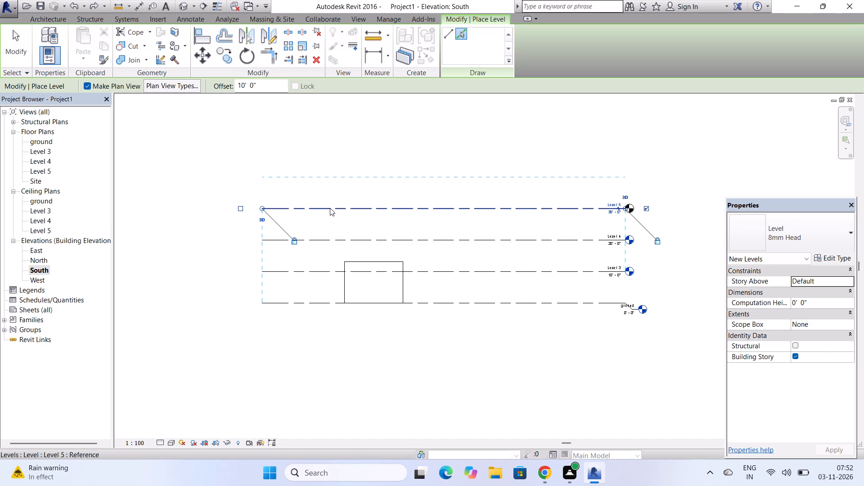
{"action": "left_click", "coordinate": [330, 208]}
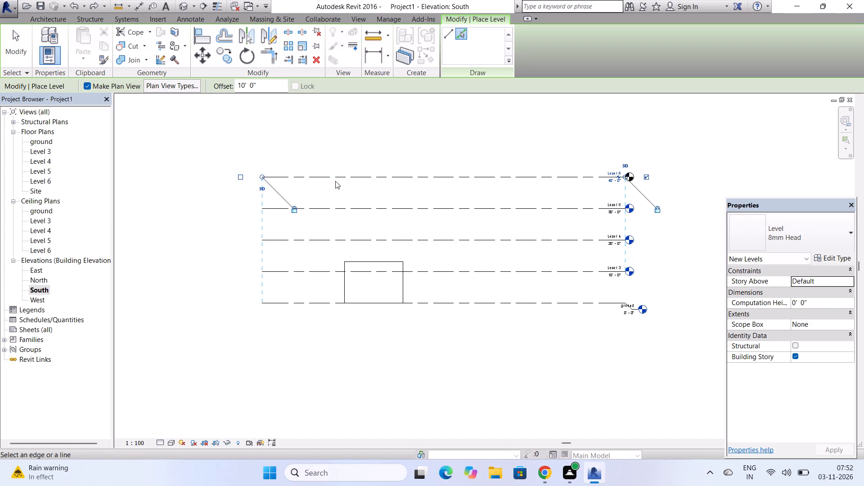
{"action": "left_click", "coordinate": [326, 176]}
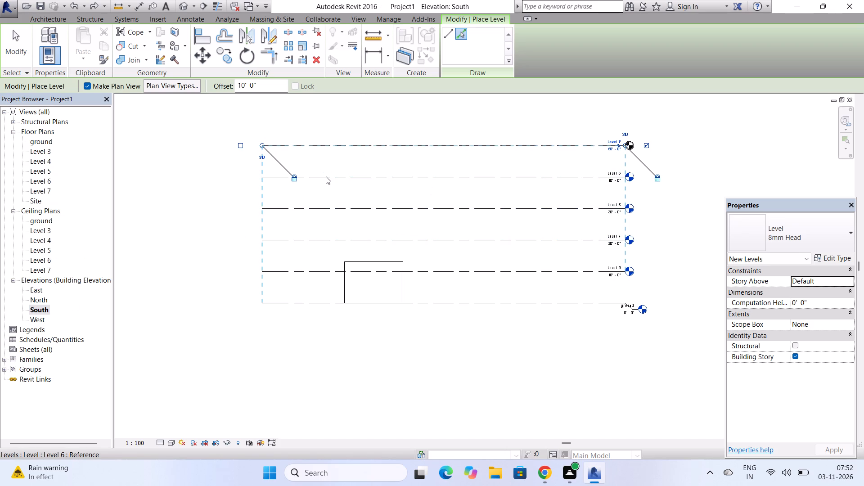
{"action": "key", "text": "Escape"}
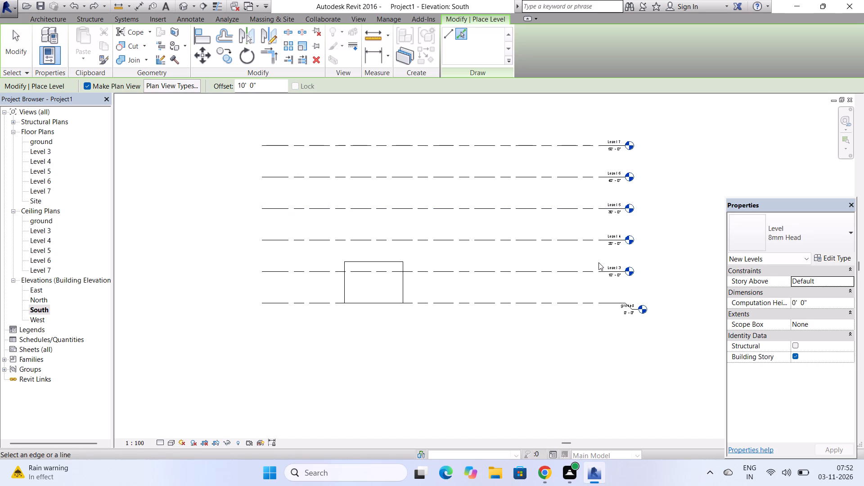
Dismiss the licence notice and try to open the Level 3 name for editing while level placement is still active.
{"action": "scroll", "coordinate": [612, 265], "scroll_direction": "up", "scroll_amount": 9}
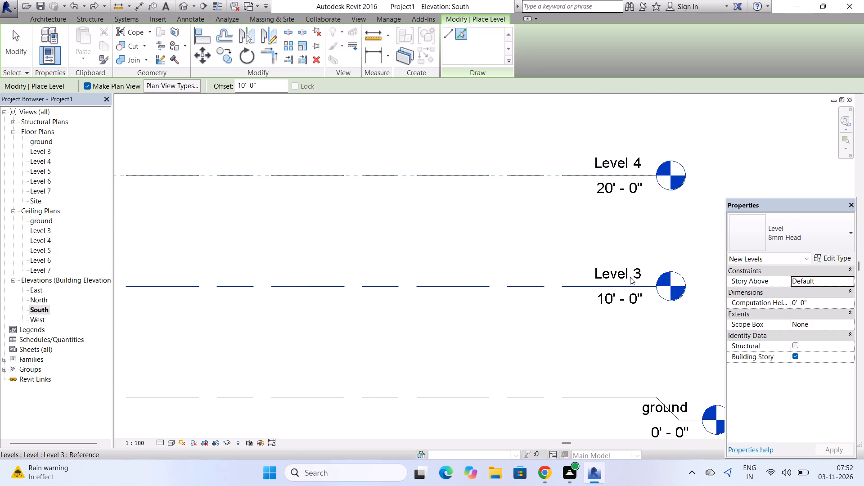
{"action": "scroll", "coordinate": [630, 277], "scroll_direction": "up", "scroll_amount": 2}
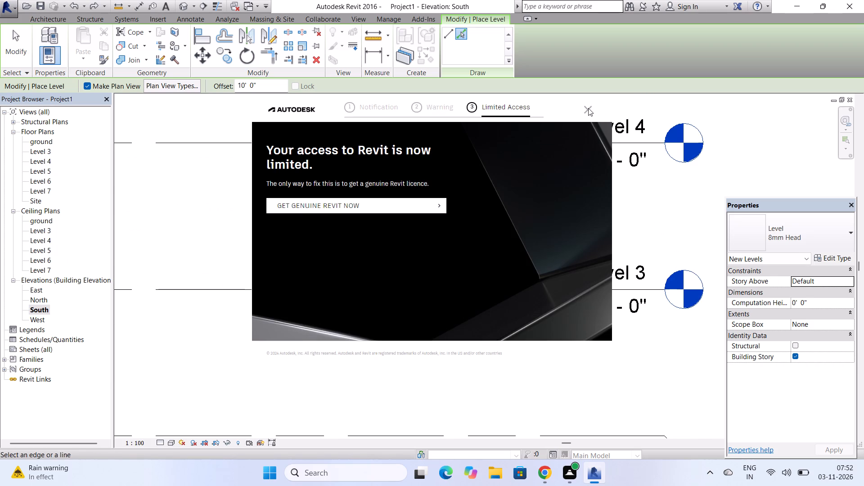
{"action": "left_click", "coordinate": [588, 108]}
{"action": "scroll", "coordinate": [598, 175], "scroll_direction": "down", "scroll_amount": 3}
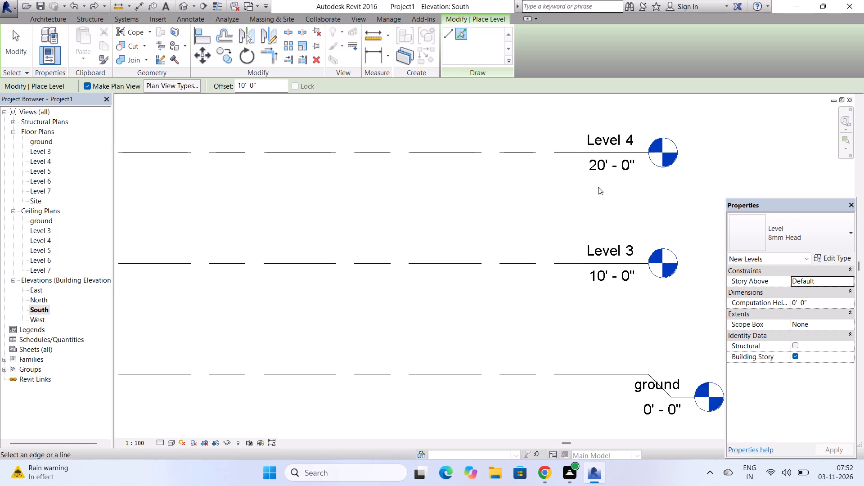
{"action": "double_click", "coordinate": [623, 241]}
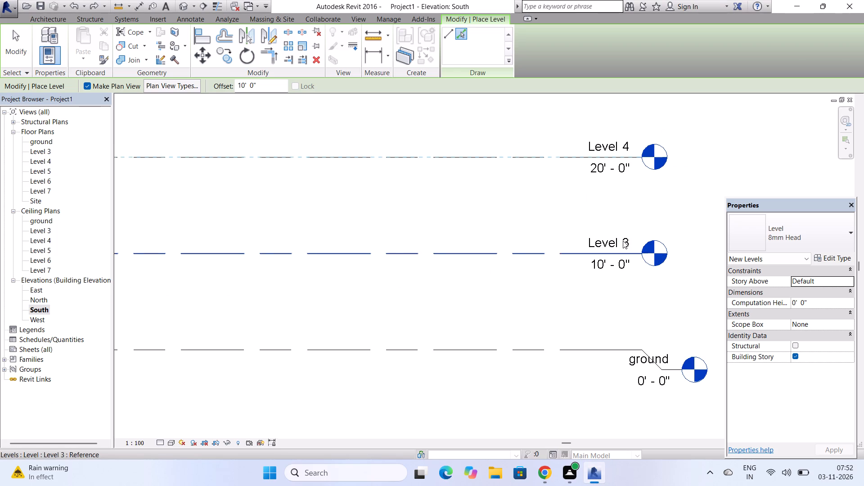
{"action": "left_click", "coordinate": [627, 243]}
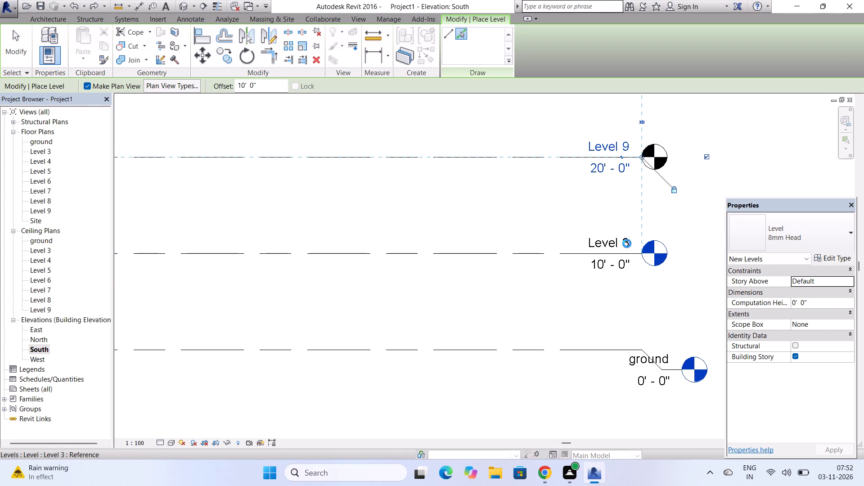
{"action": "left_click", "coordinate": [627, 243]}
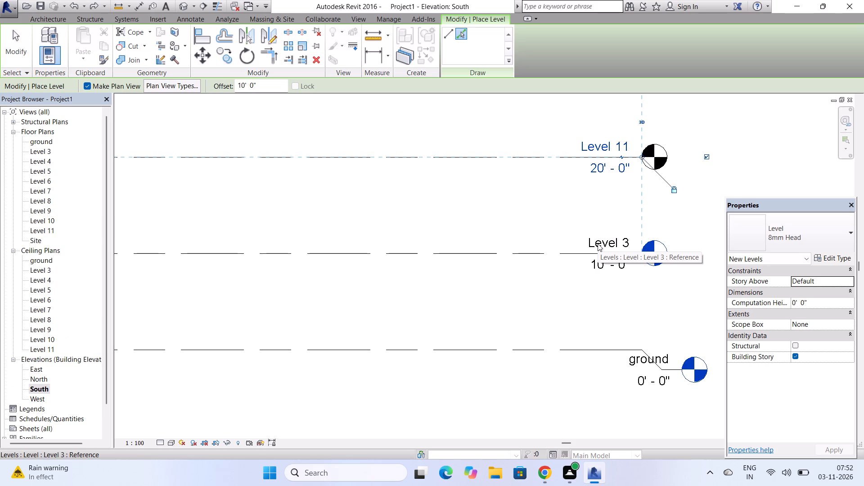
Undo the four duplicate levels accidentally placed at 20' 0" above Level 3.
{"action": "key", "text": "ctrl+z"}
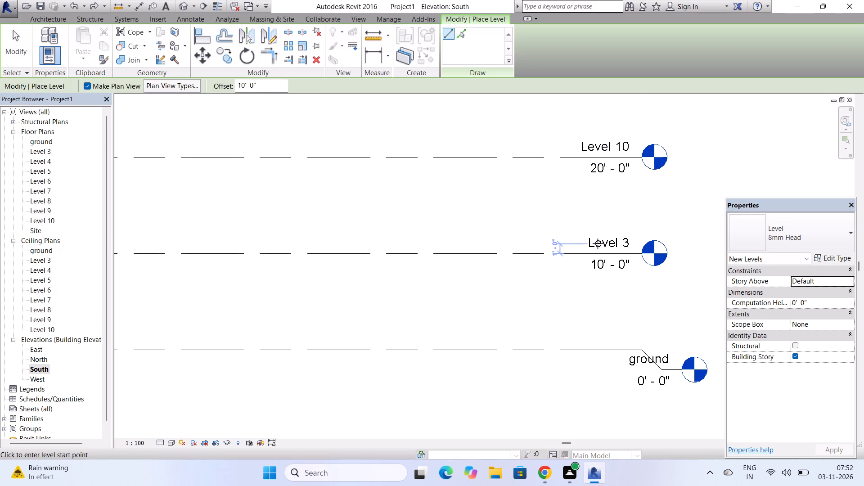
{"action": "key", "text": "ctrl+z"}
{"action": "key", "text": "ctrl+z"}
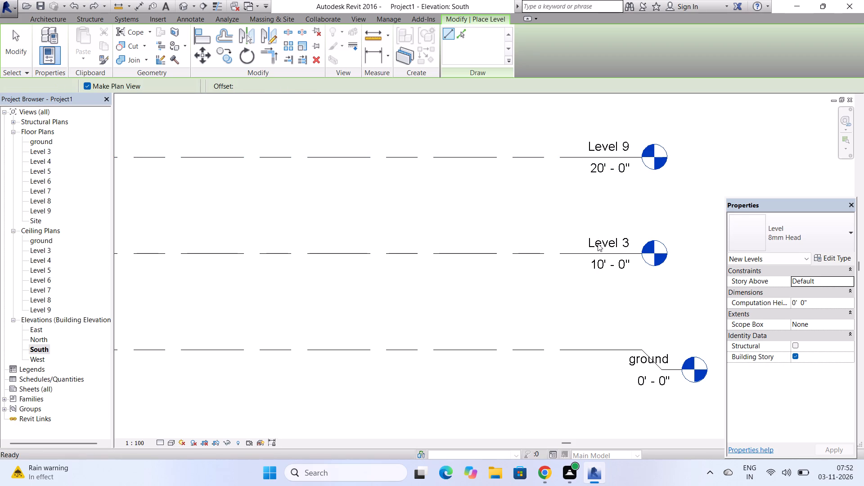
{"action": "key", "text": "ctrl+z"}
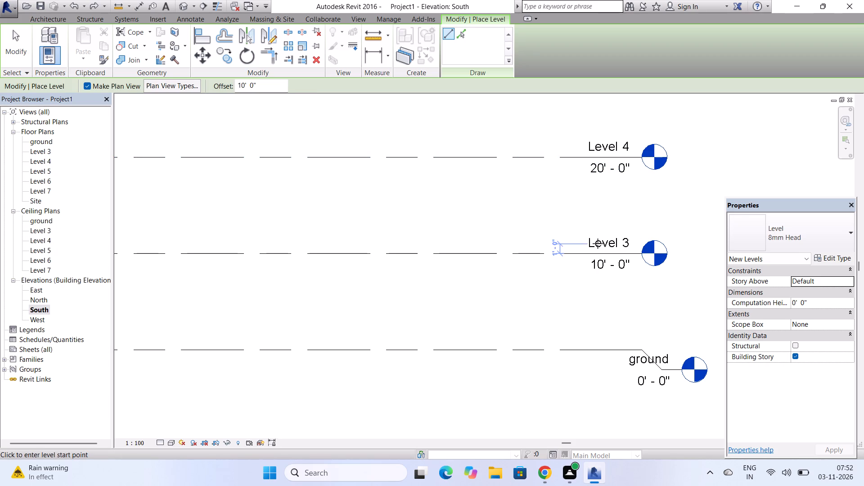
End level placement in the South elevation.
{"action": "scroll", "coordinate": [598, 243], "scroll_direction": "down", "scroll_amount": 6}
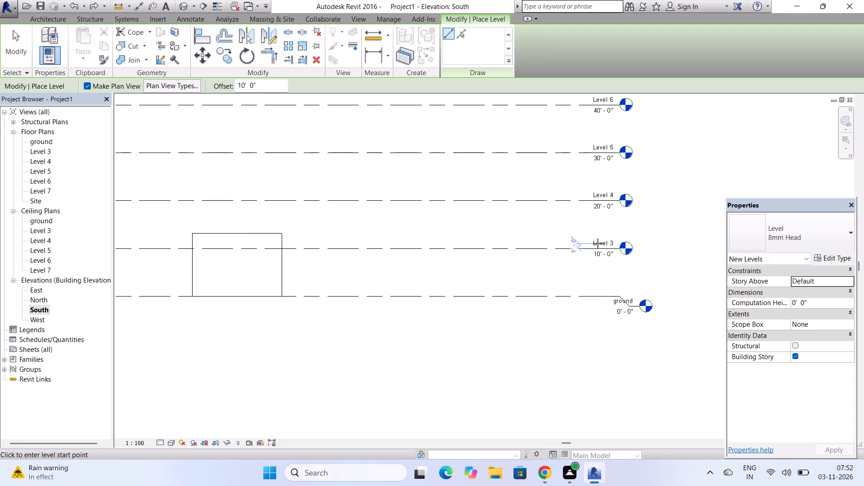
{"action": "scroll", "coordinate": [598, 243], "scroll_direction": "down", "scroll_amount": 3}
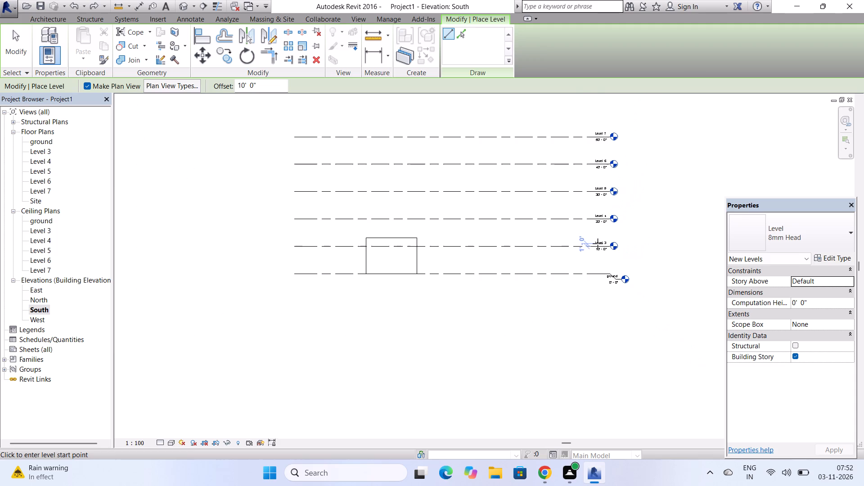
{"action": "key", "text": "Escape"}
{"action": "key", "text": "Escape"}
{"action": "key", "text": "Escape"}
{"action": "key", "text": "Escape"}
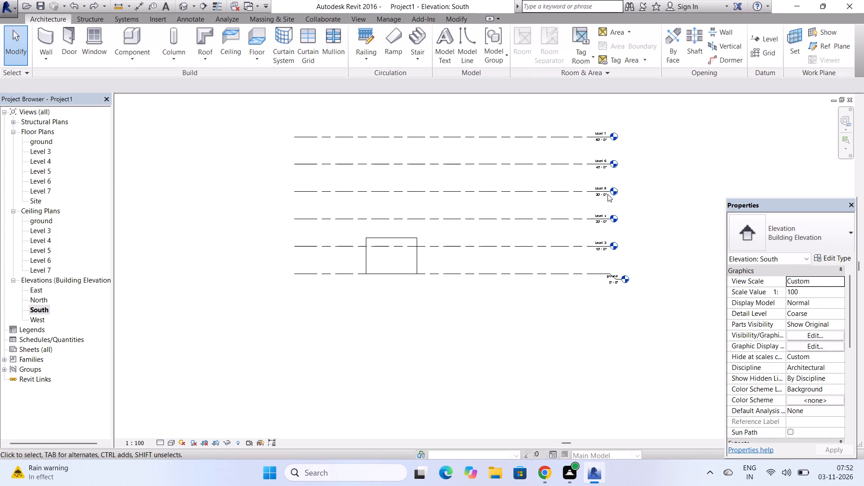
Rename Level 3, at 10' 0", as Level 1 and accept renaming the corresponding views.
{"action": "scroll", "coordinate": [607, 193], "scroll_direction": "up", "scroll_amount": 2}
{"action": "scroll", "coordinate": [509, 212], "scroll_direction": "up", "scroll_amount": 3}
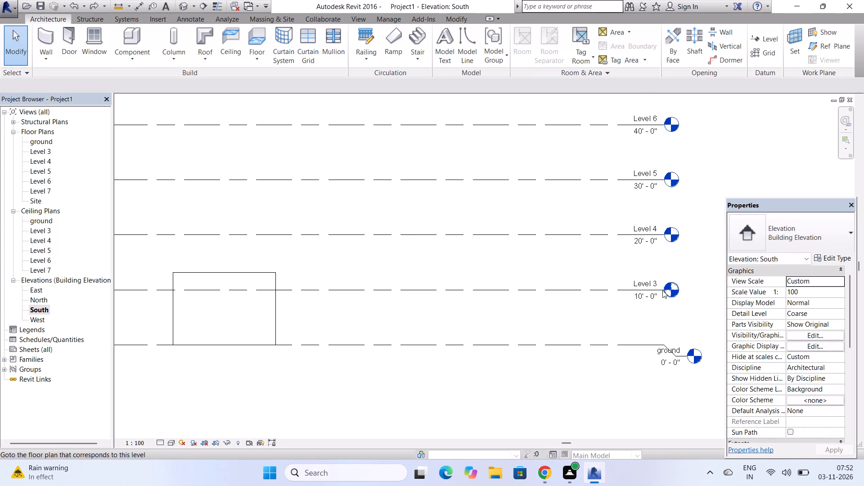
{"action": "scroll", "coordinate": [657, 287], "scroll_direction": "up", "scroll_amount": 5}
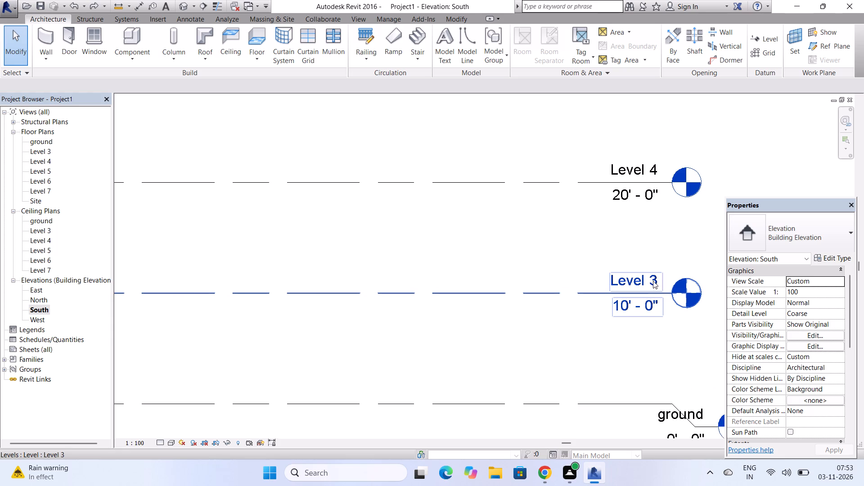
{"action": "left_click", "coordinate": [653, 281]}
{"action": "left_click", "coordinate": [653, 281]}
{"action": "left_click", "coordinate": [652, 288]}
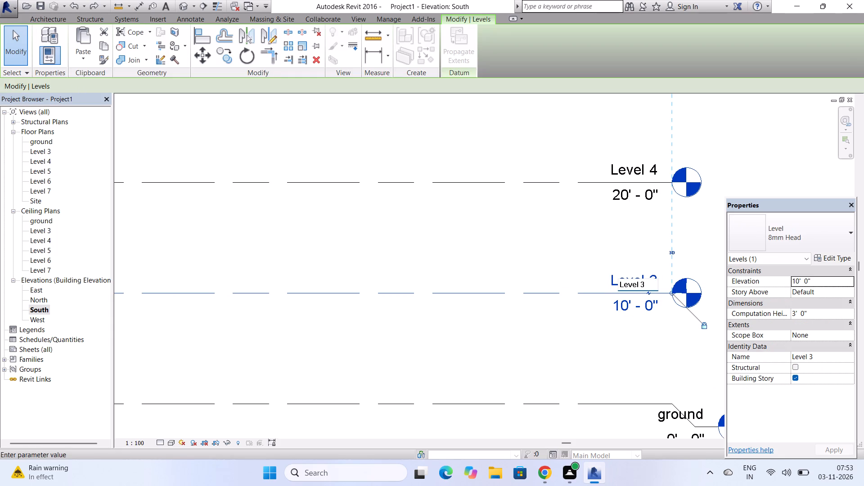
{"action": "key", "text": "BackSpace"}
{"action": "key", "text": "1"}
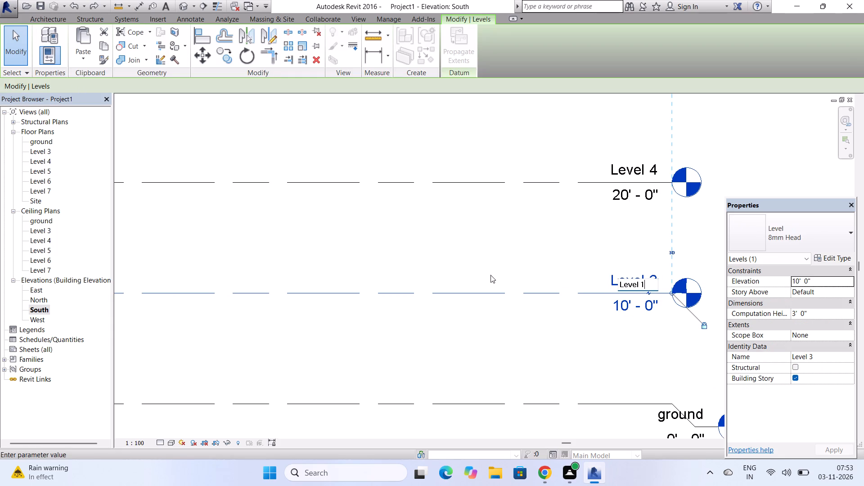
{"action": "left_click", "coordinate": [490, 275]}
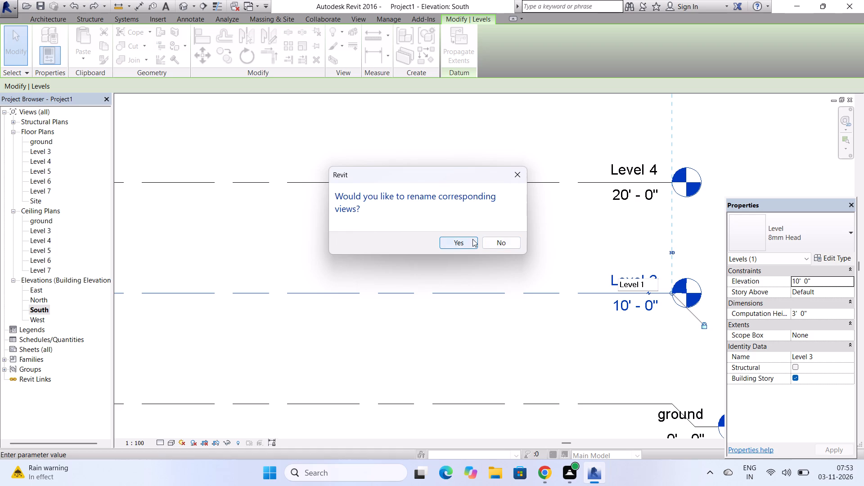
{"action": "left_click", "coordinate": [472, 239]}
Rename Level 4, at 20' 0", as Level 2 and accept renaming the corresponding views.
{"action": "scroll", "coordinate": [652, 161], "scroll_direction": "up", "scroll_amount": 5}
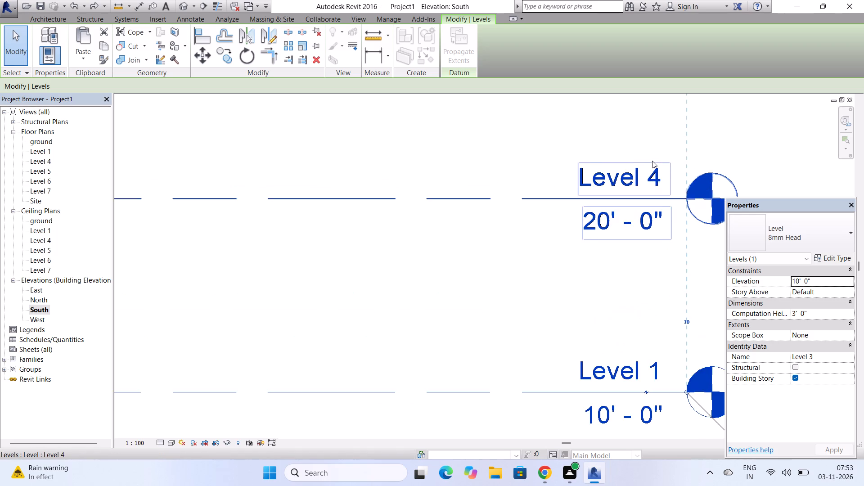
{"action": "scroll", "coordinate": [652, 161], "scroll_direction": "up", "scroll_amount": 2}
{"action": "left_click", "coordinate": [657, 175]}
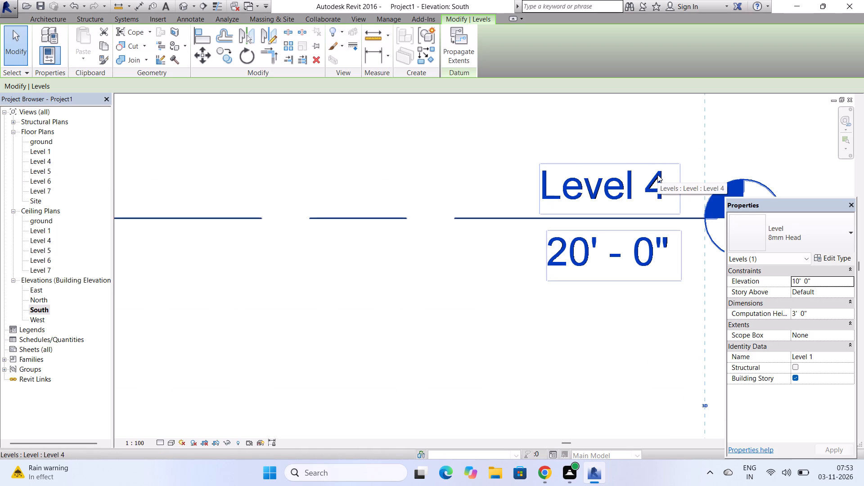
{"action": "left_click", "coordinate": [657, 175]}
{"action": "left_click", "coordinate": [660, 204]}
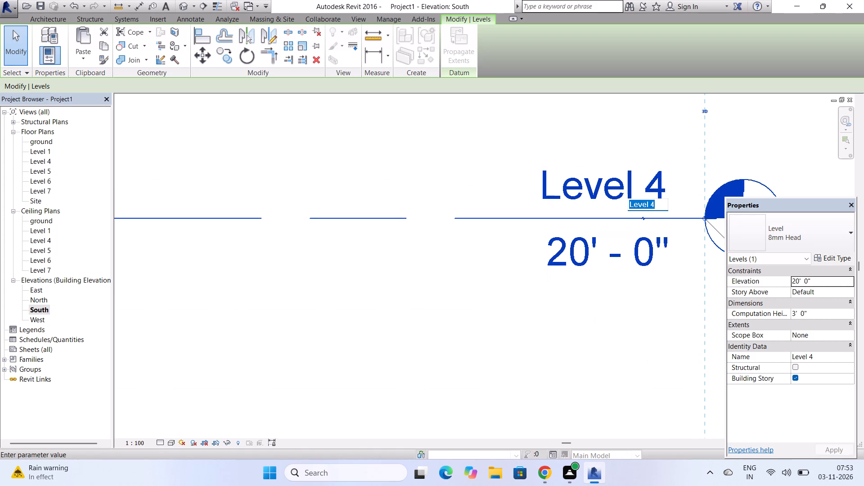
{"action": "key", "text": "BackSpace"}
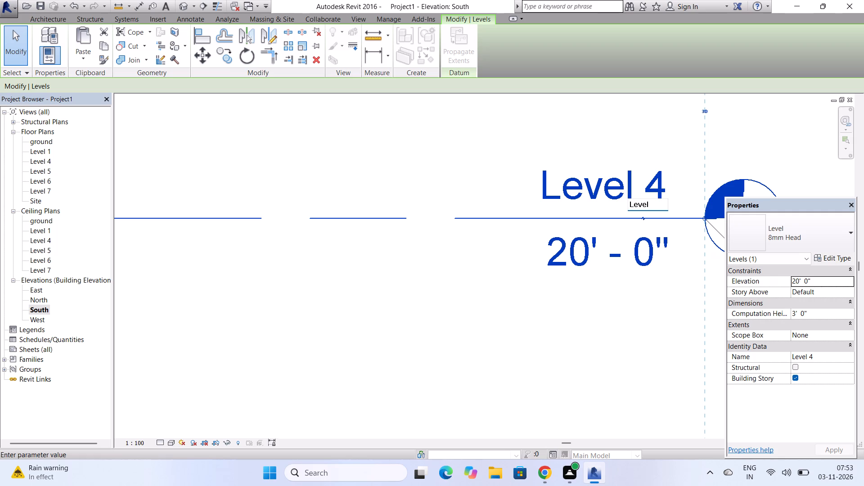
{"action": "key", "text": "2"}
{"action": "left_click", "coordinate": [484, 189]}
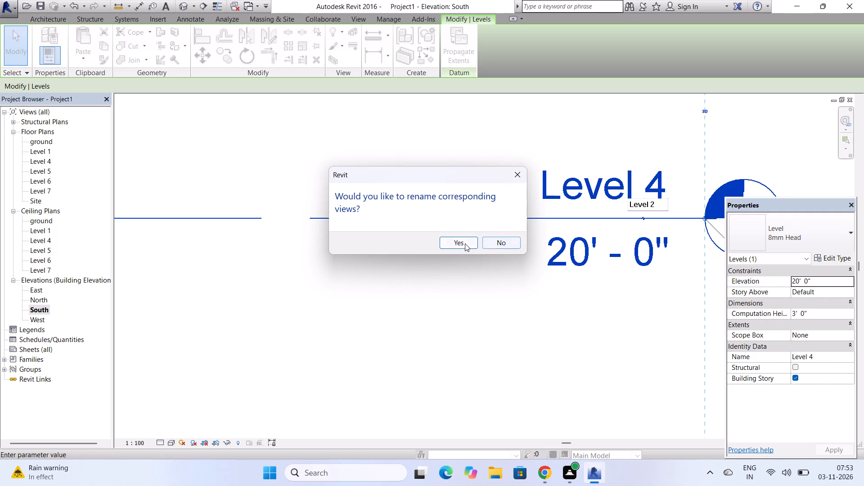
{"action": "left_click", "coordinate": [465, 243]}
Rename Level 5, at 30' 0", as Level 3 and accept renaming the corresponding views.
{"action": "scroll", "coordinate": [558, 263], "scroll_direction": "down", "scroll_amount": 6}
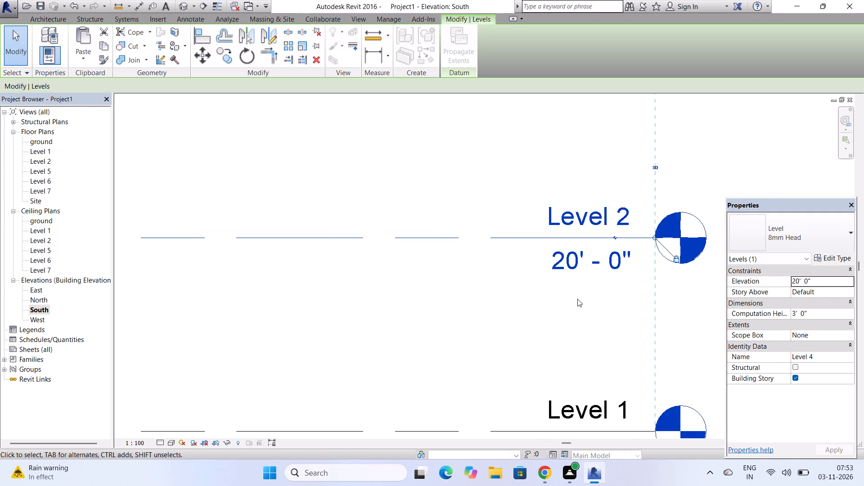
{"action": "scroll", "coordinate": [577, 299], "scroll_direction": "down", "scroll_amount": 3}
{"action": "scroll", "coordinate": [591, 168], "scroll_direction": "up", "scroll_amount": 2}
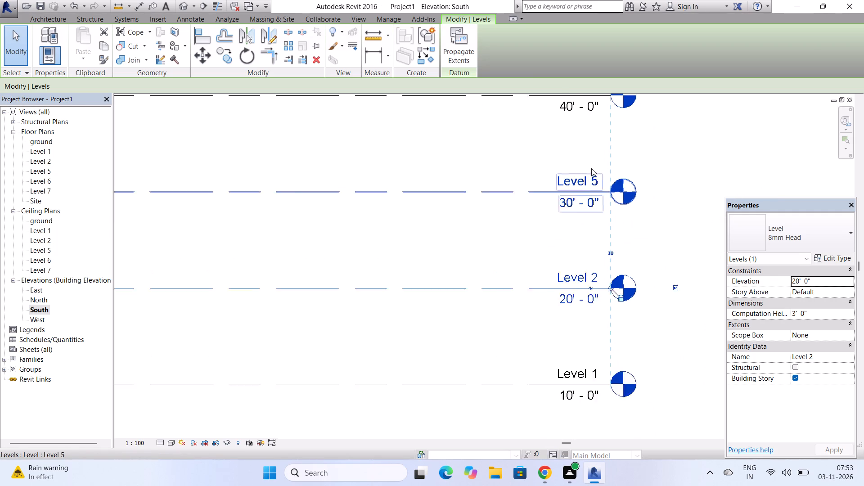
{"action": "scroll", "coordinate": [591, 168], "scroll_direction": "up", "scroll_amount": 4}
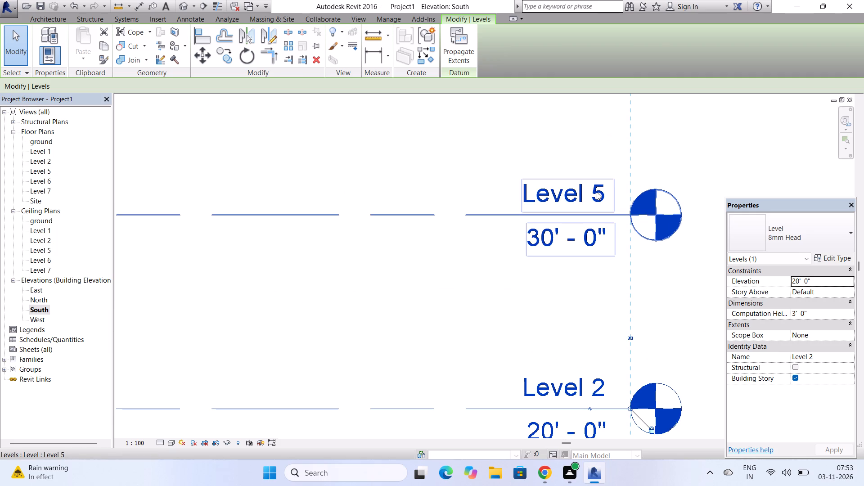
{"action": "double_click", "coordinate": [597, 192]}
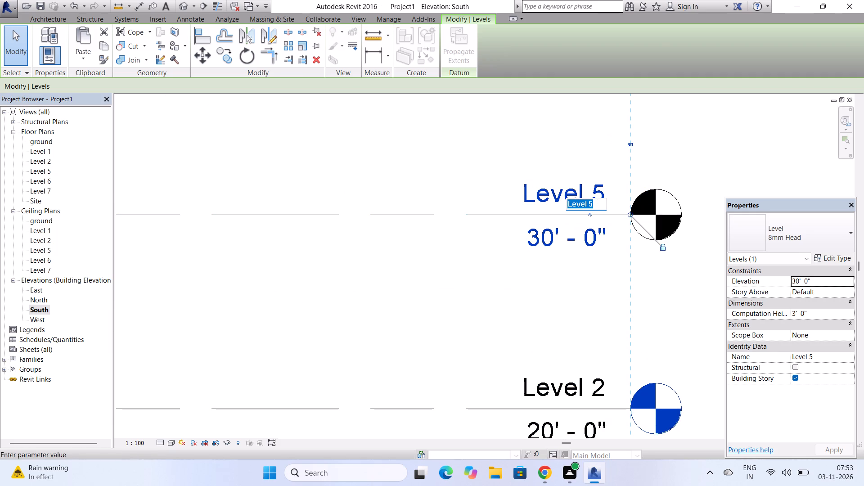
{"action": "left_click", "coordinate": [597, 202]}
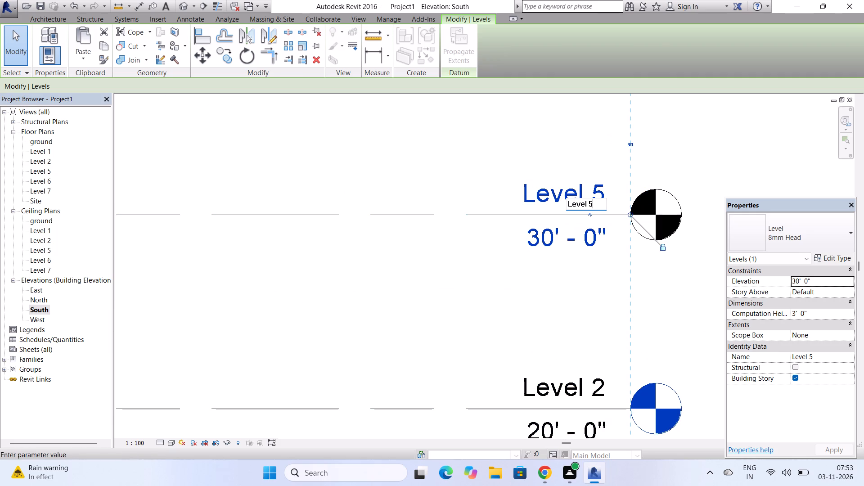
{"action": "key", "text": "BackSpace"}
{"action": "key", "text": "3"}
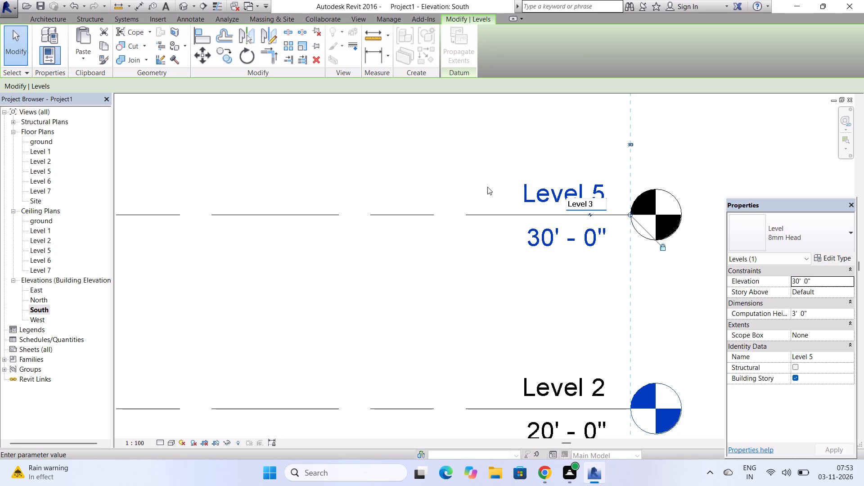
{"action": "left_click", "coordinate": [480, 183]}
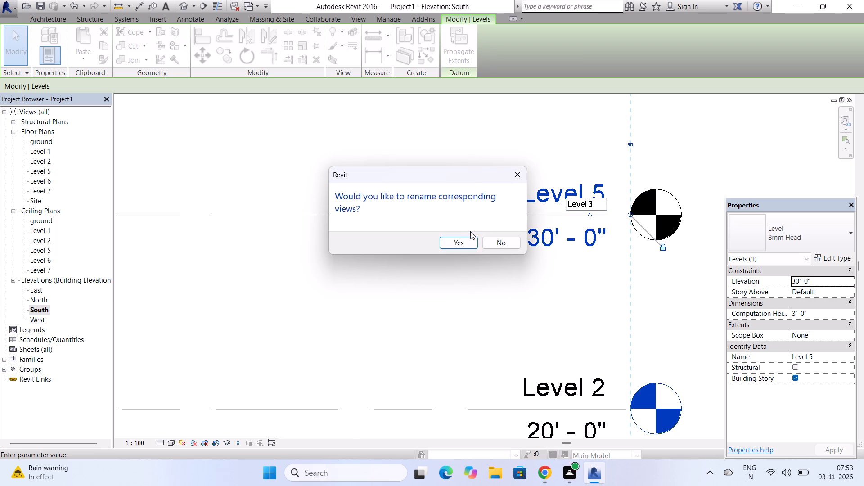
{"action": "left_click", "coordinate": [467, 234]}
{"action": "left_click", "coordinate": [467, 240]}
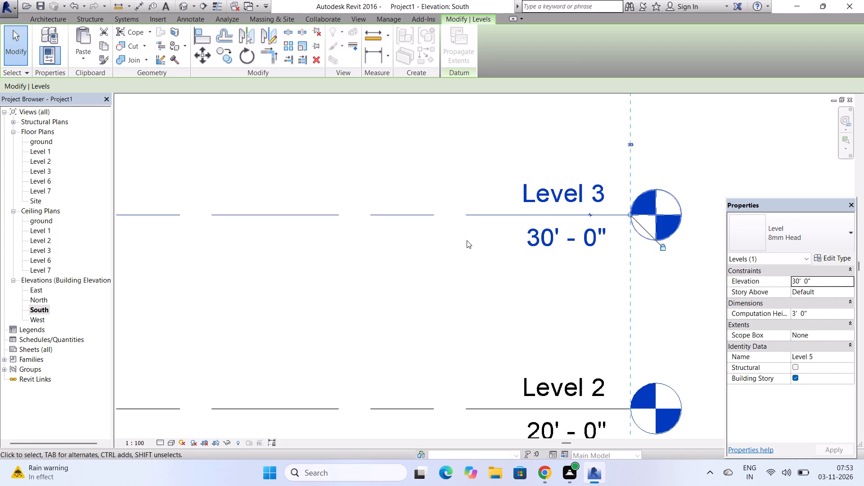
Rename Level 6, at 40' 0", as Level 4 and accept renaming the corresponding views.
{"action": "scroll", "coordinate": [531, 263], "scroll_direction": "down", "scroll_amount": 6}
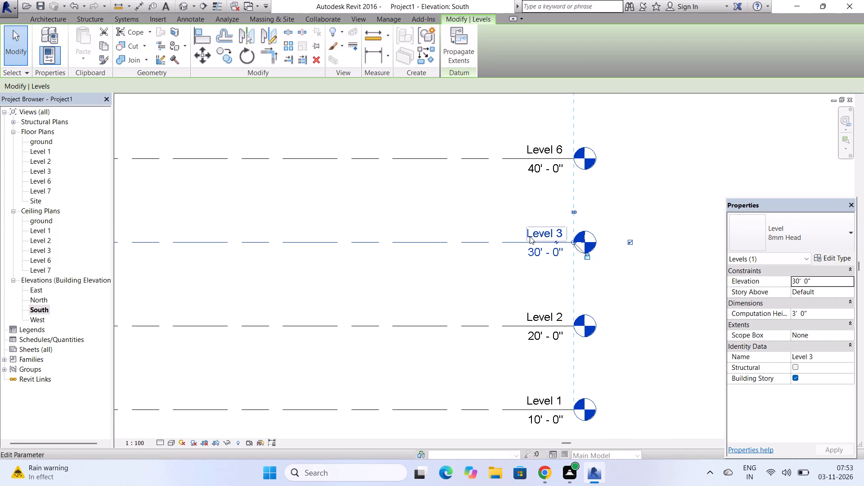
{"action": "scroll", "coordinate": [534, 147], "scroll_direction": "up", "scroll_amount": 7}
{"action": "scroll", "coordinate": [574, 132], "scroll_direction": "up", "scroll_amount": 2}
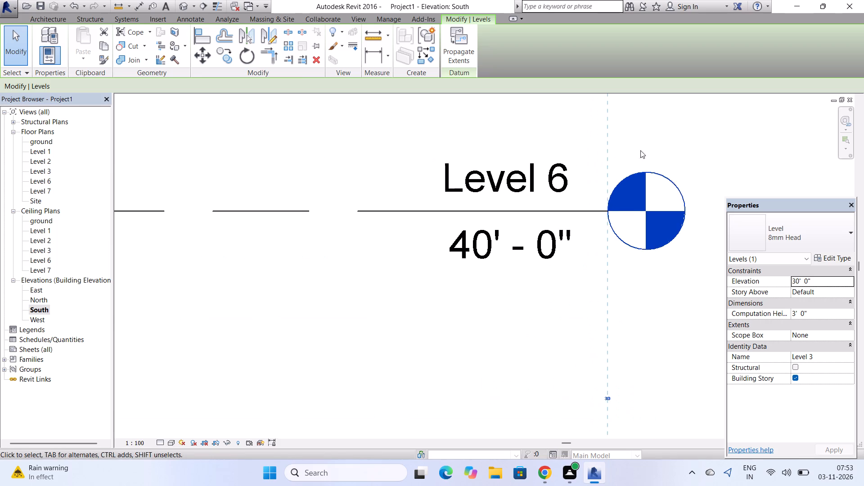
{"action": "double_click", "coordinate": [565, 174]}
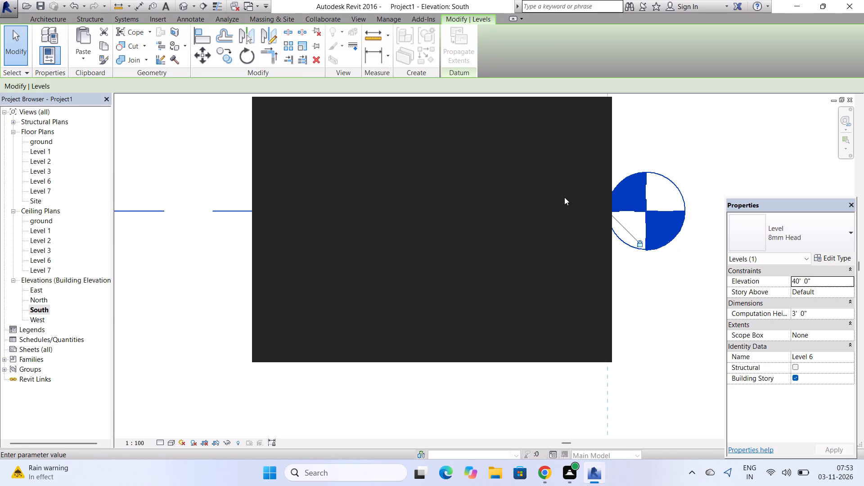
{"action": "left_click", "coordinate": [584, 106]}
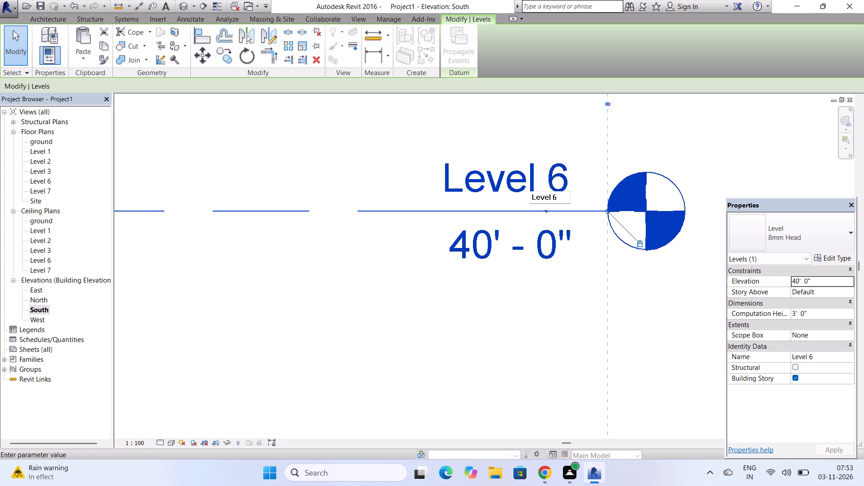
{"action": "left_click", "coordinate": [559, 196]}
{"action": "key", "text": "BackSpace"}
{"action": "scroll", "coordinate": [559, 196], "scroll_direction": "down", "scroll_amount": 2}
{"action": "scroll", "coordinate": [558, 197], "scroll_direction": "up", "scroll_amount": 2}
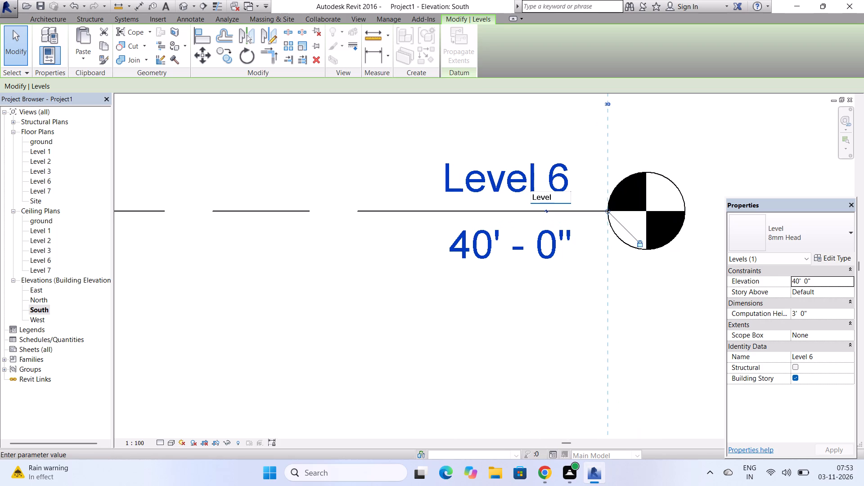
{"action": "key", "text": "4"}
{"action": "left_click", "coordinate": [453, 319]}
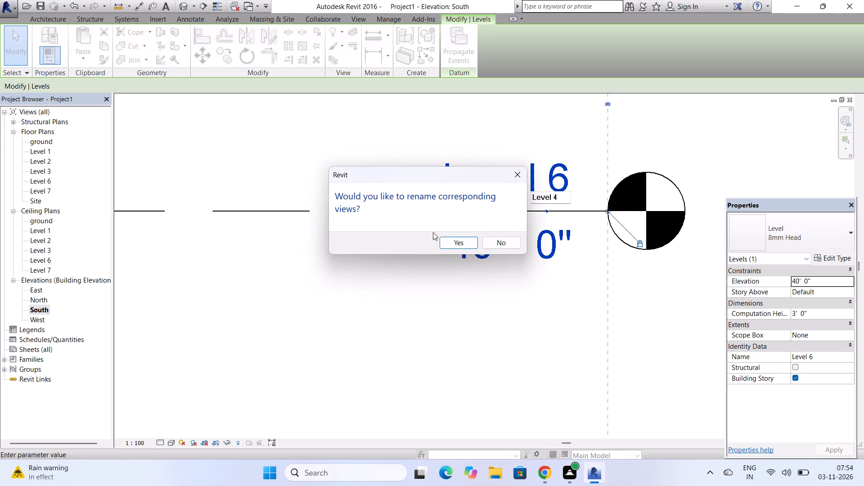
{"action": "left_click", "coordinate": [456, 237]}
Rename Level 7, at 50' 0", as Level 5 and accept renaming the corresponding views.
{"action": "scroll", "coordinate": [509, 258], "scroll_direction": "down", "scroll_amount": 2}
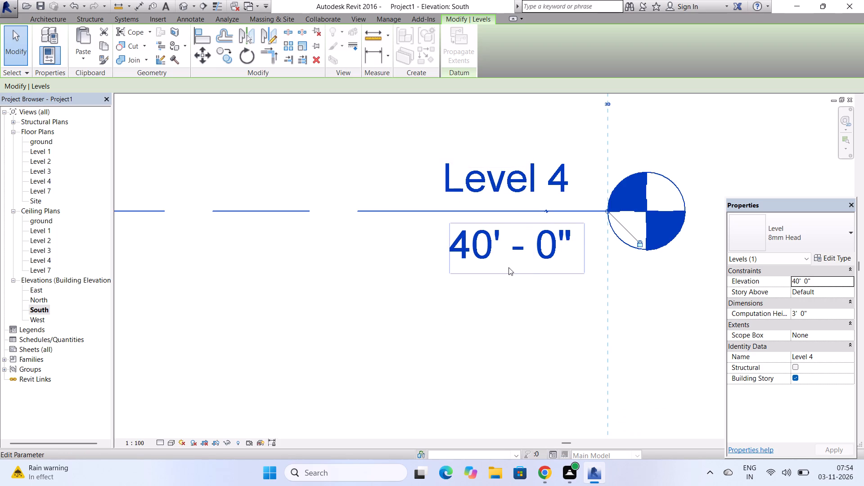
{"action": "scroll", "coordinate": [508, 268], "scroll_direction": "down", "scroll_amount": 7}
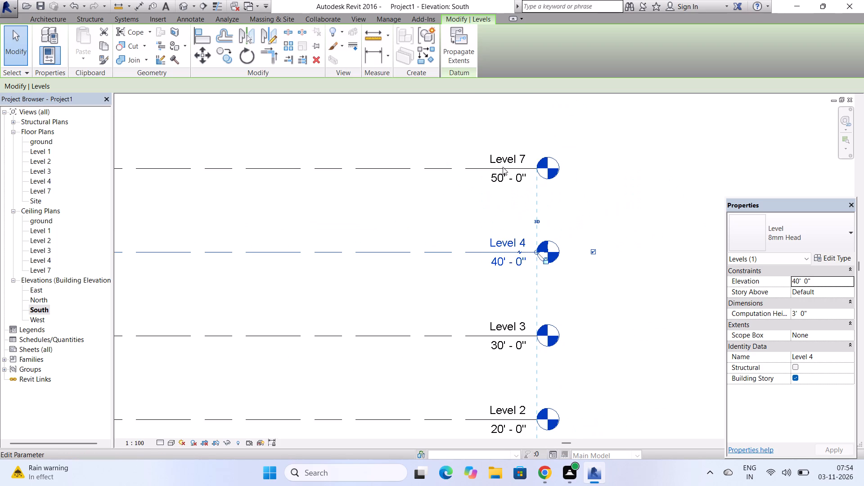
{"action": "scroll", "coordinate": [508, 132], "scroll_direction": "up", "scroll_amount": 6}
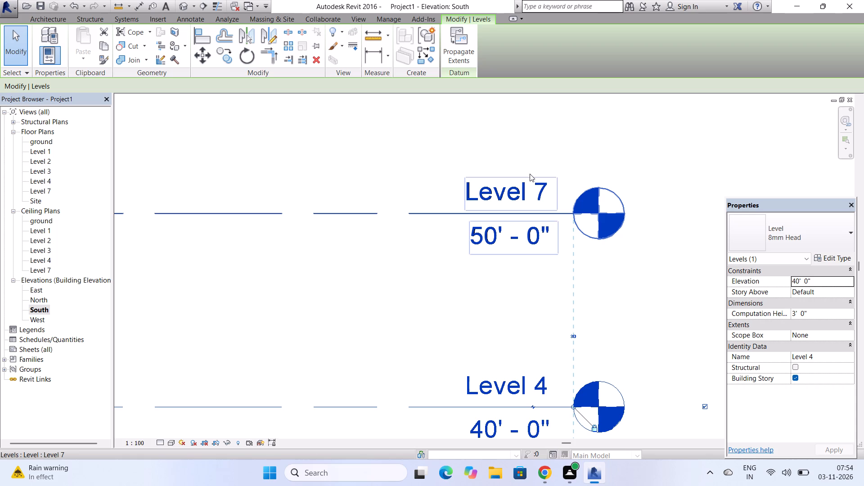
{"action": "left_click", "coordinate": [545, 186]}
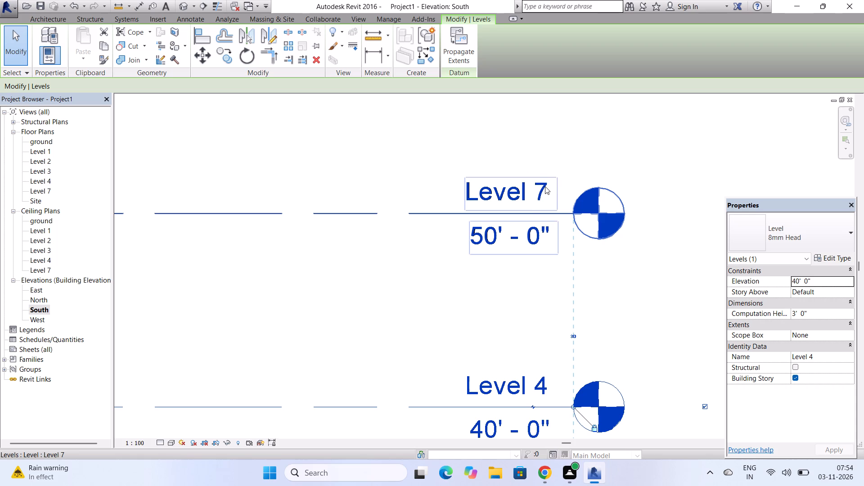
{"action": "double_click", "coordinate": [545, 186]}
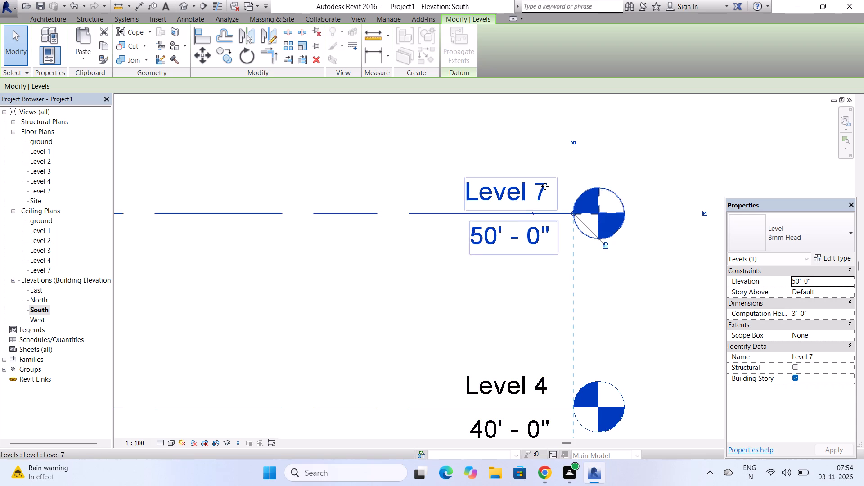
{"action": "left_click", "coordinate": [545, 186]}
{"action": "left_click", "coordinate": [536, 204]}
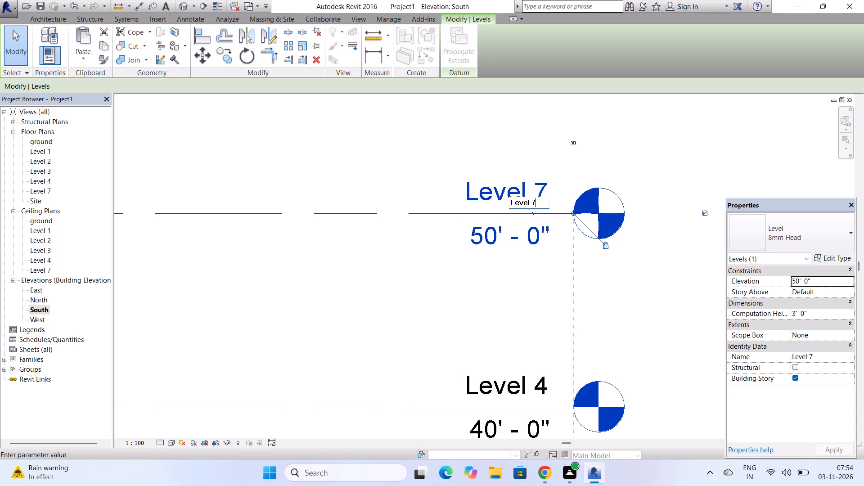
{"action": "key", "text": "BackSpace"}
{"action": "key", "text": "5"}
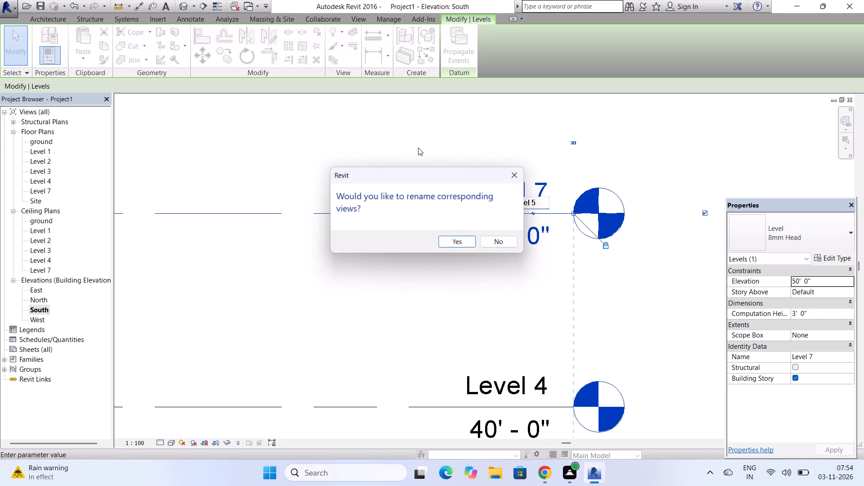
{"action": "left_click", "coordinate": [463, 242]}
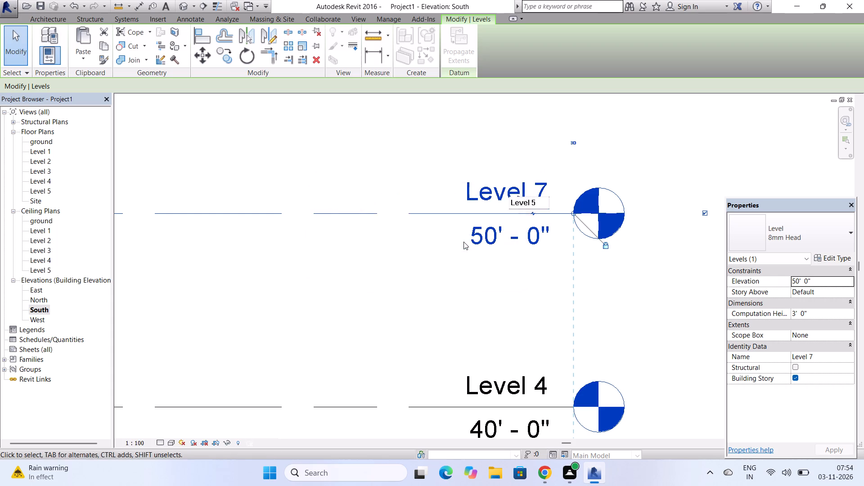
Lower the tops of the front and rear 9" walls to the Level 1 line, making them 10' 0" high.
{"action": "scroll", "coordinate": [446, 198], "scroll_direction": "down", "scroll_amount": 13}
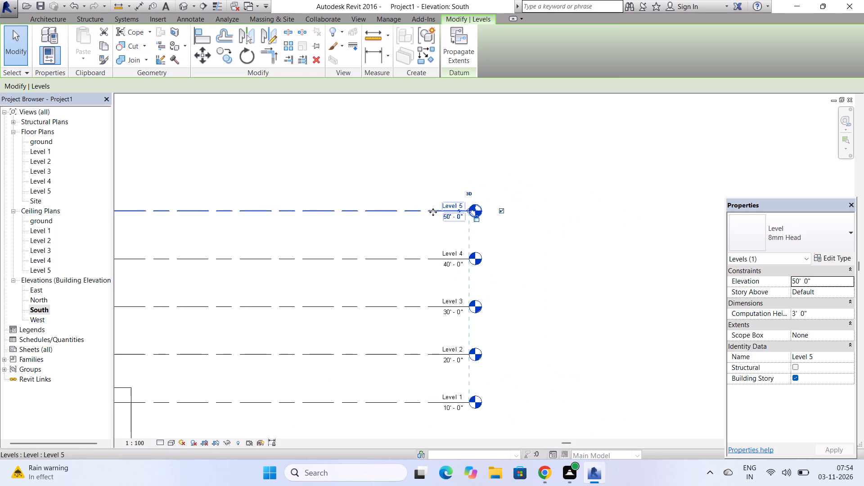
{"action": "scroll", "coordinate": [433, 212], "scroll_direction": "down", "scroll_amount": 3}
{"action": "scroll", "coordinate": [673, 233], "scroll_direction": "down", "scroll_amount": 1}
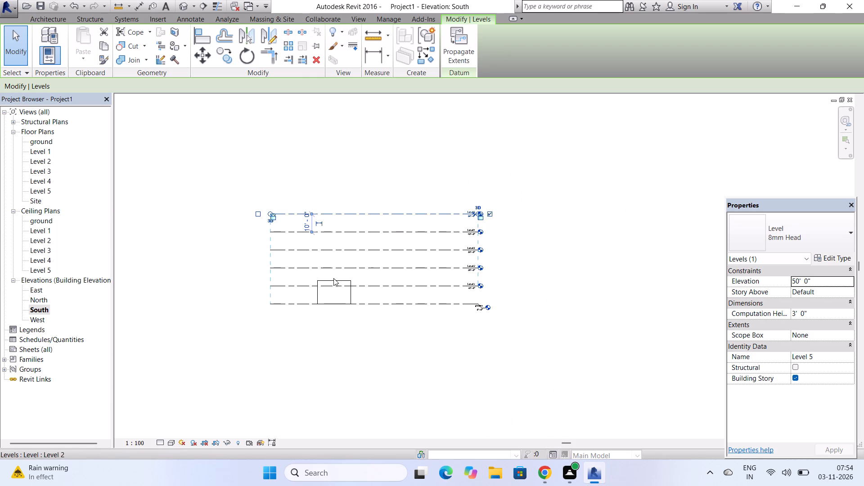
{"action": "scroll", "coordinate": [320, 294], "scroll_direction": "up", "scroll_amount": 8}
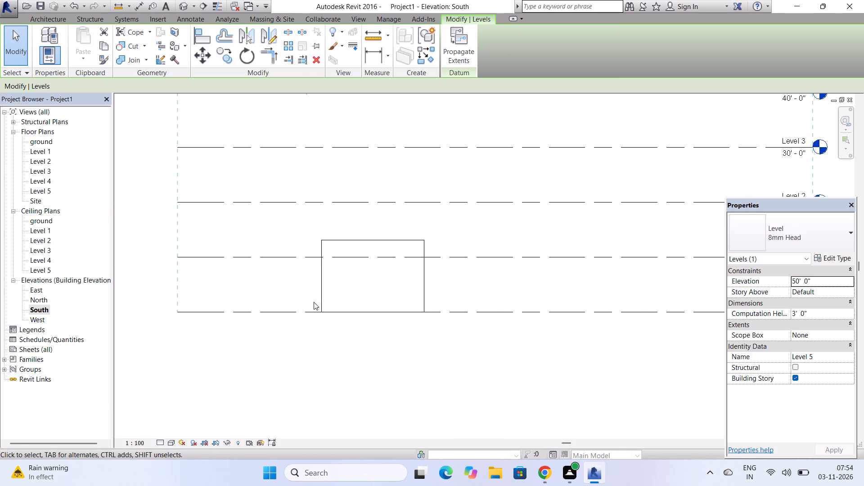
{"action": "scroll", "coordinate": [314, 302], "scroll_direction": "down", "scroll_amount": 2}
{"action": "scroll", "coordinate": [314, 302], "scroll_direction": "up", "scroll_amount": 4}
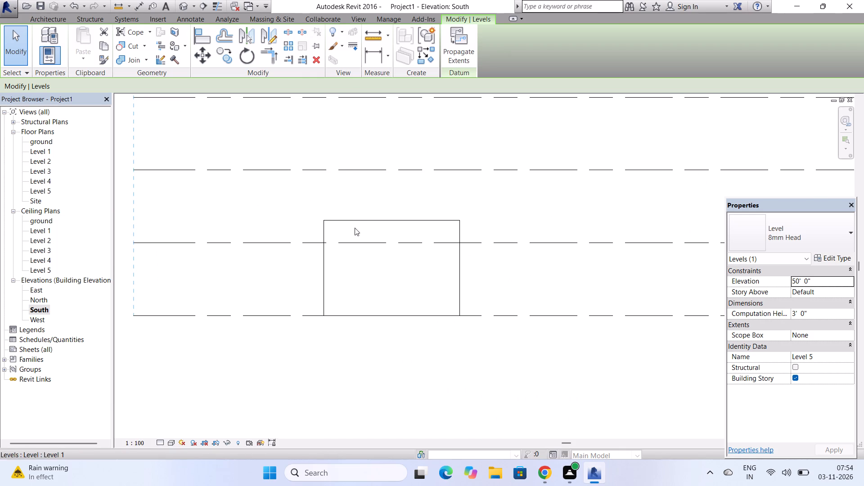
{"action": "left_click", "coordinate": [362, 220]}
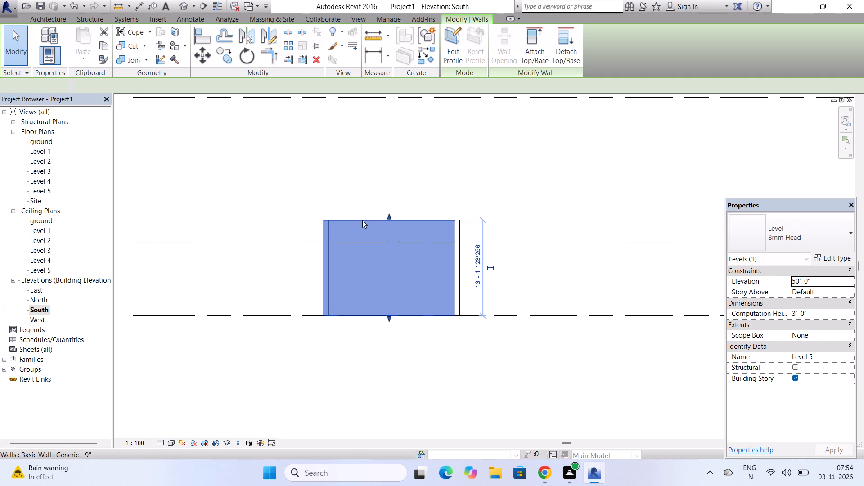
{"action": "left_click_drag", "start_coordinate": [390, 217], "coordinate": [384, 245]}
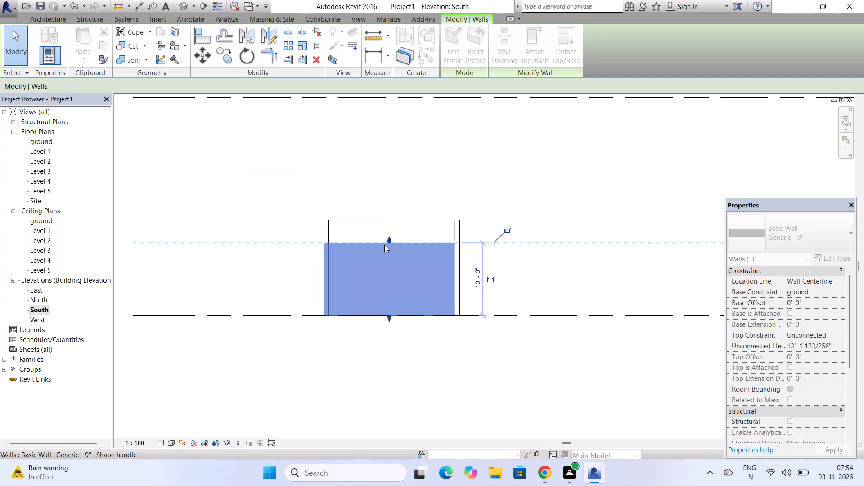
{"action": "left_click", "coordinate": [388, 218]}
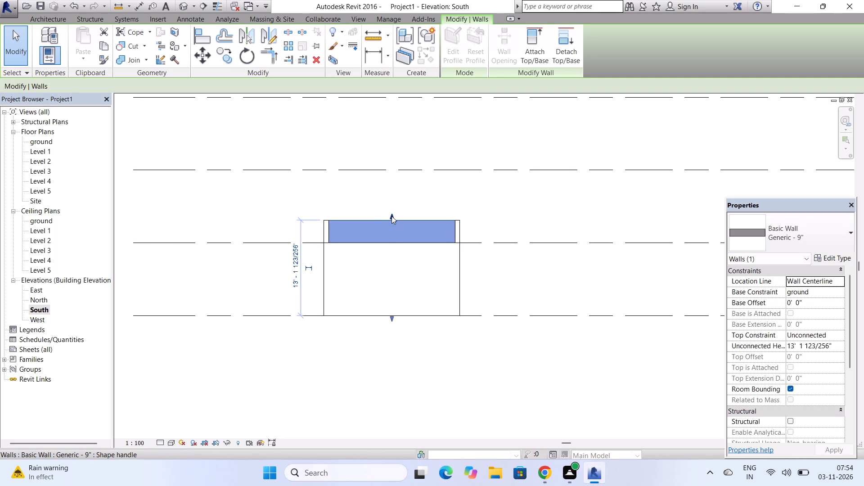
{"action": "left_click_drag", "start_coordinate": [391, 216], "coordinate": [388, 239]}
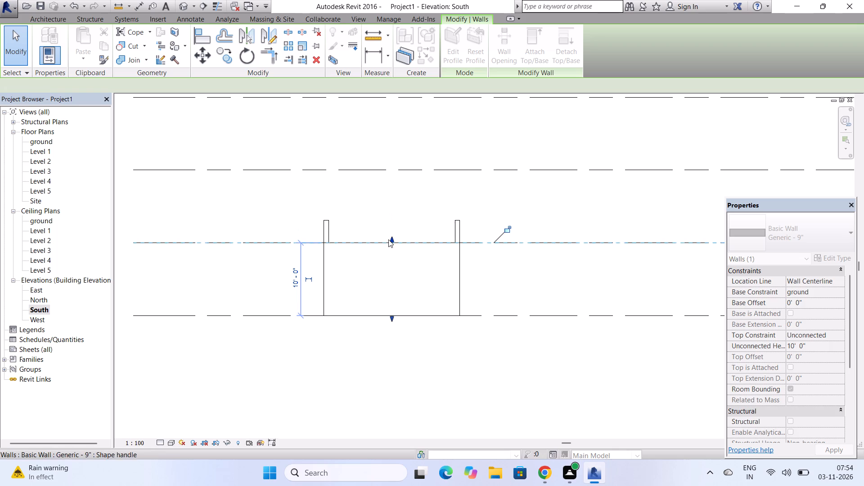
Lower the tops of the two side walls to the Level 1 line at 10' 0" and dismiss the licence notice.
{"action": "left_click", "coordinate": [329, 220]}
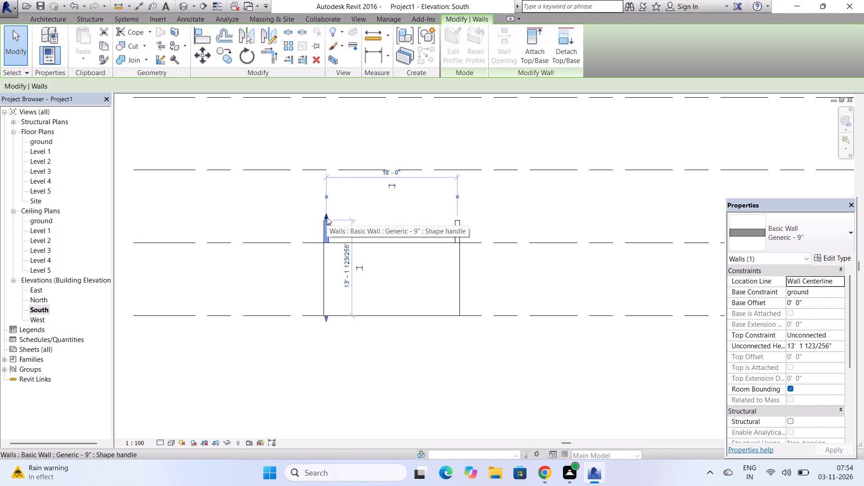
{"action": "left_click_drag", "start_coordinate": [327, 217], "coordinate": [327, 237]}
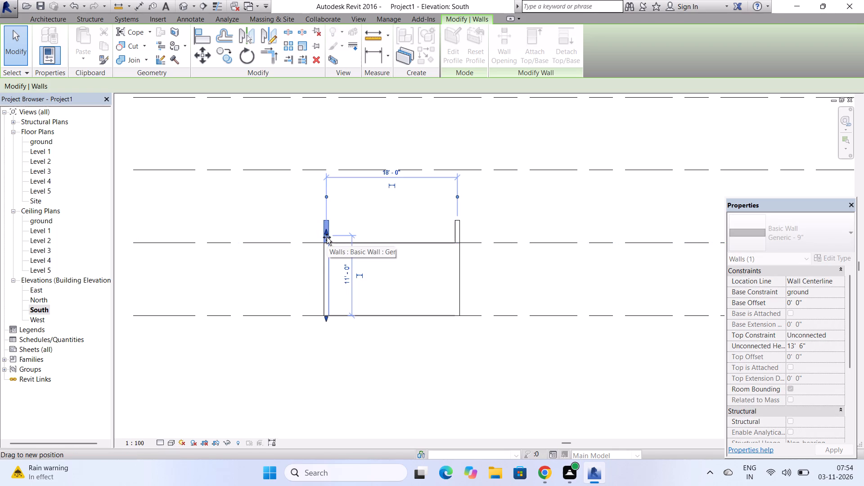
{"action": "left_click_drag", "start_coordinate": [327, 237], "coordinate": [327, 243]}
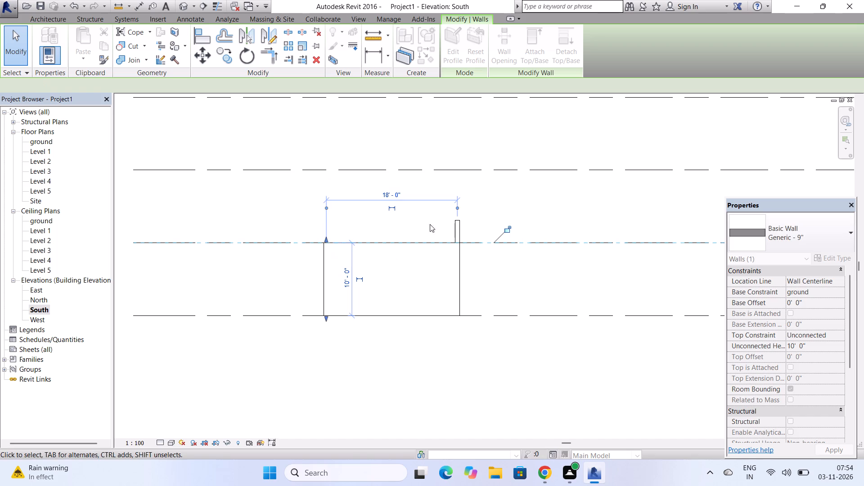
{"action": "left_click", "coordinate": [459, 229]}
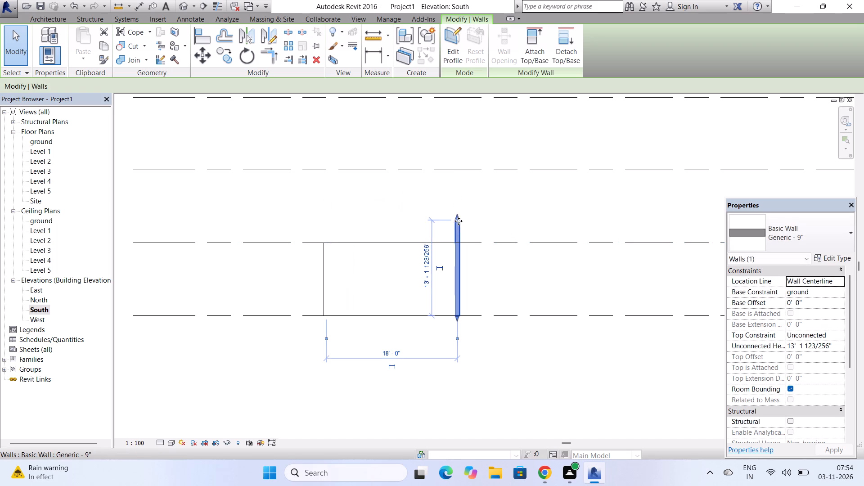
{"action": "left_click_drag", "start_coordinate": [459, 216], "coordinate": [458, 230]}
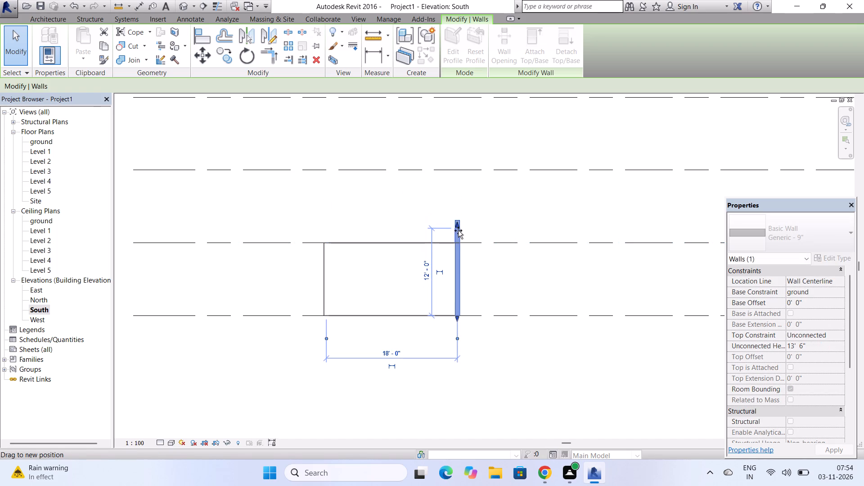
{"action": "left_click_drag", "start_coordinate": [458, 230], "coordinate": [457, 247]}
{"action": "scroll", "coordinate": [434, 266], "scroll_direction": "down", "scroll_amount": 3}
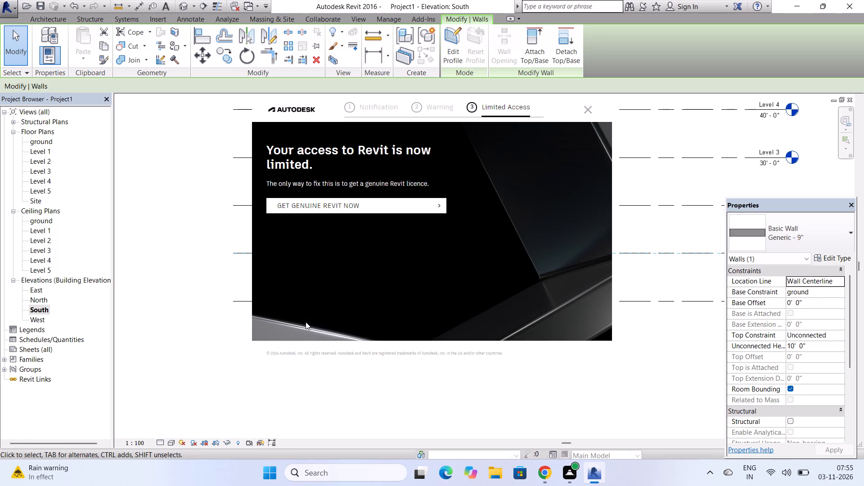
{"action": "left_click", "coordinate": [589, 108]}
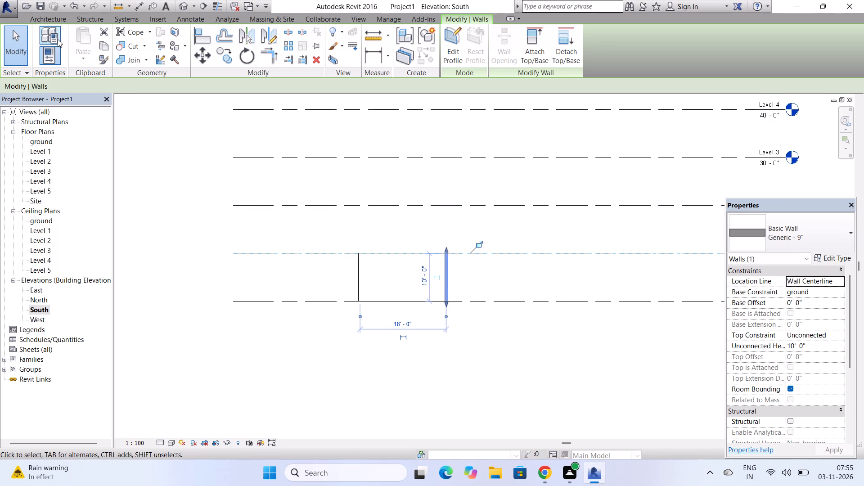
Open the ground floor plan view.
{"action": "left_click", "coordinate": [38, 23]}
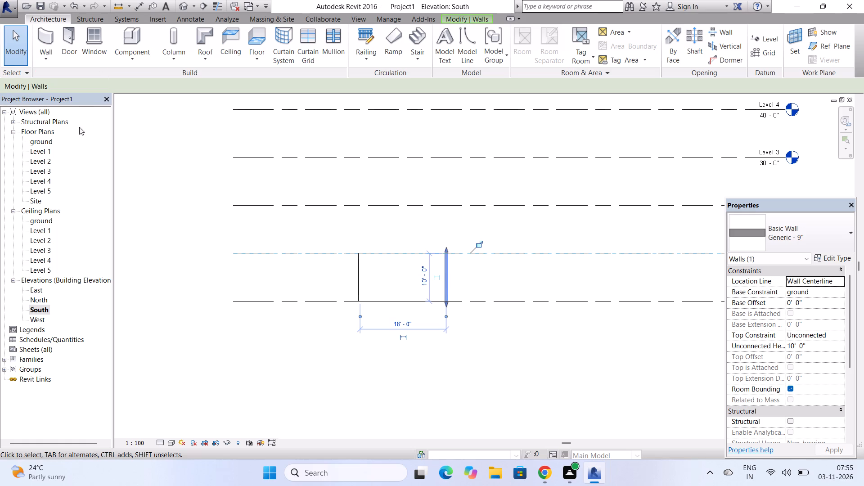
{"action": "double_click", "coordinate": [52, 139]}
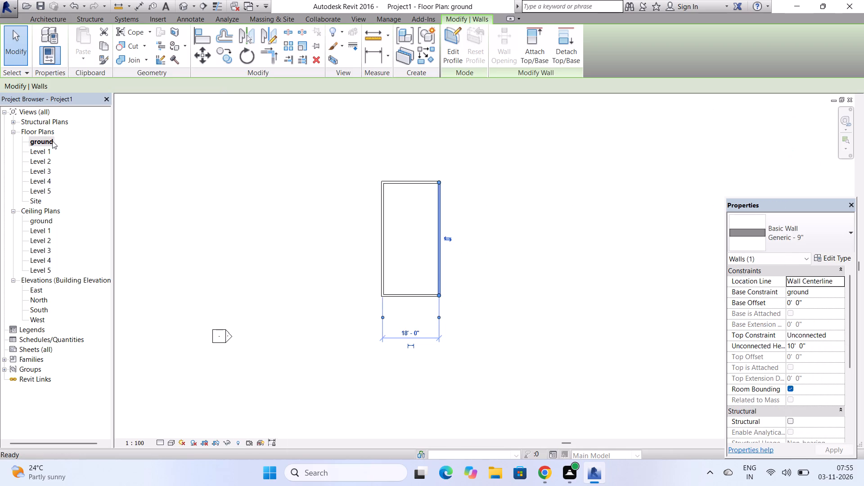
Pull the west end of the front wall inward, shortening it to 11' 0" and leaving a 7' 0" gap from the west wall.
{"action": "left_click", "coordinate": [328, 243]}
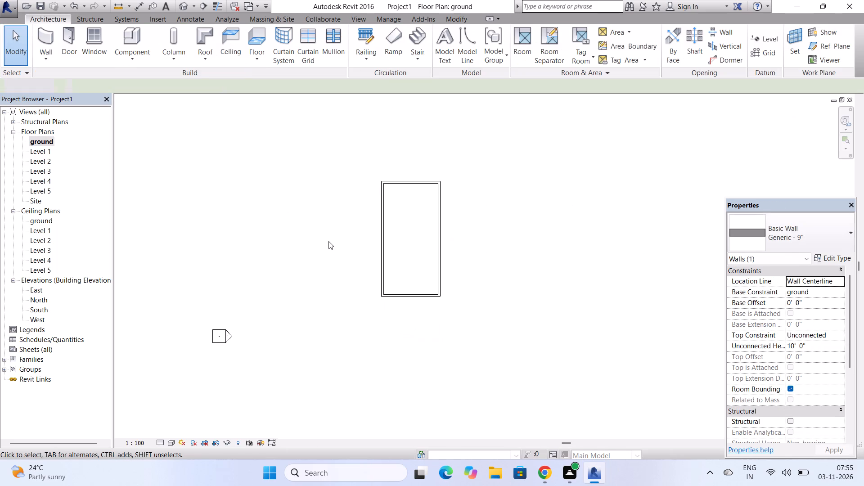
{"action": "scroll", "coordinate": [401, 307], "scroll_direction": "up", "scroll_amount": 4}
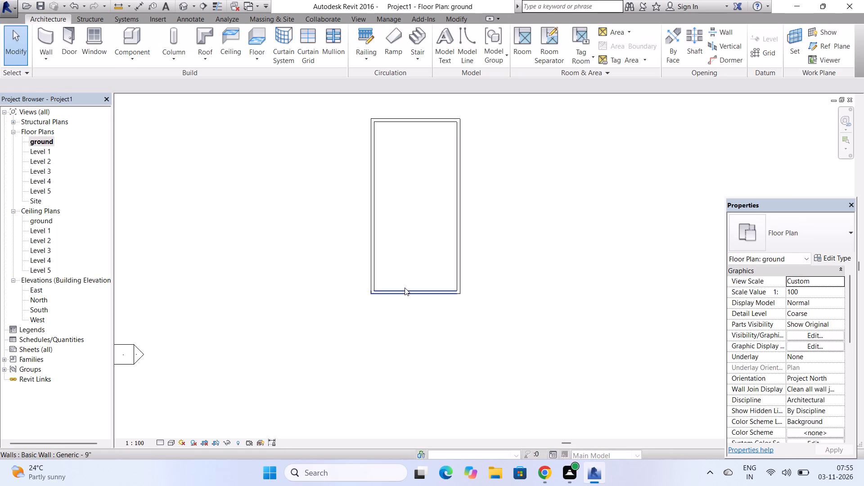
{"action": "scroll", "coordinate": [405, 288], "scroll_direction": "up", "scroll_amount": 3}
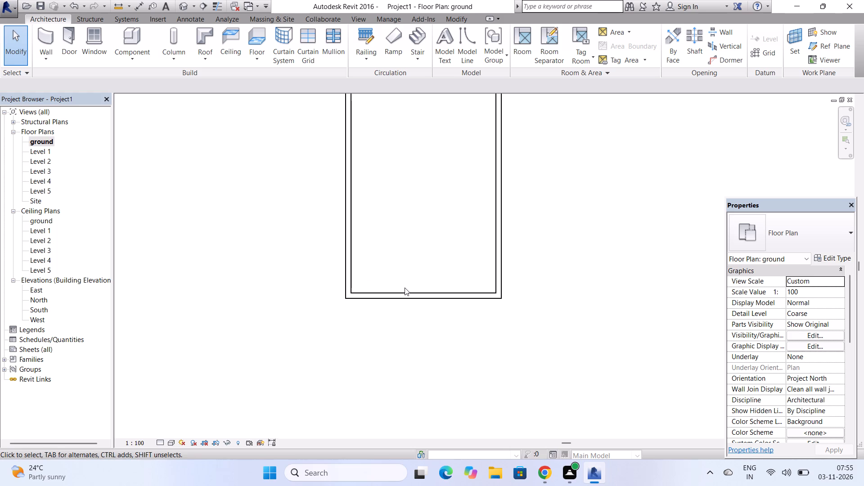
{"action": "scroll", "coordinate": [400, 294], "scroll_direction": "up", "scroll_amount": 3}
{"action": "left_click", "coordinate": [393, 300]}
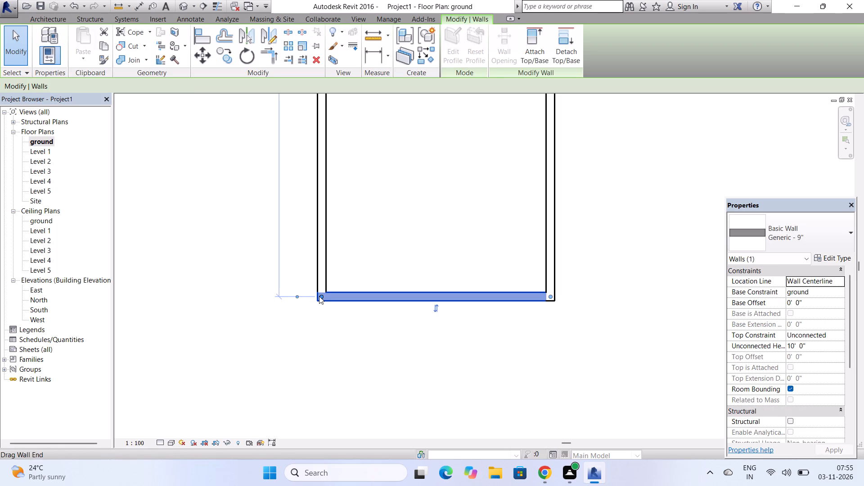
{"action": "left_click_drag", "start_coordinate": [319, 296], "coordinate": [380, 298]}
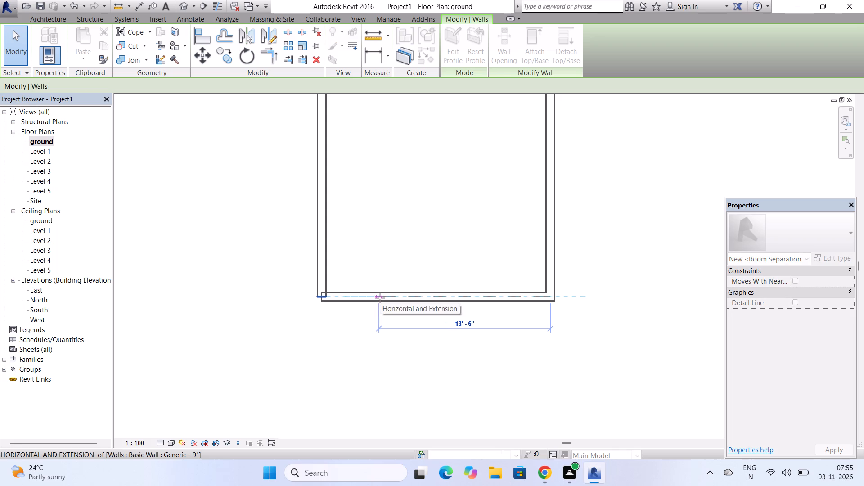
{"action": "left_click_drag", "start_coordinate": [380, 298], "coordinate": [409, 303]}
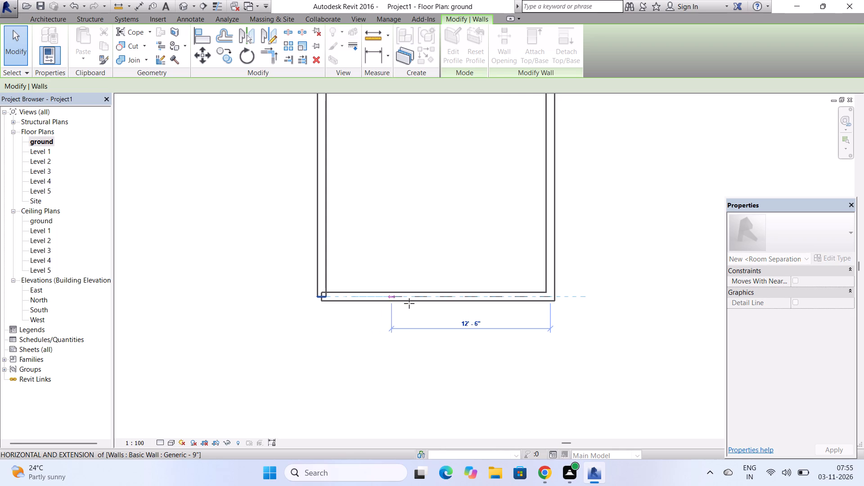
{"action": "left_click_drag", "start_coordinate": [409, 303], "coordinate": [413, 294]}
{"action": "left_click", "coordinate": [413, 294]}
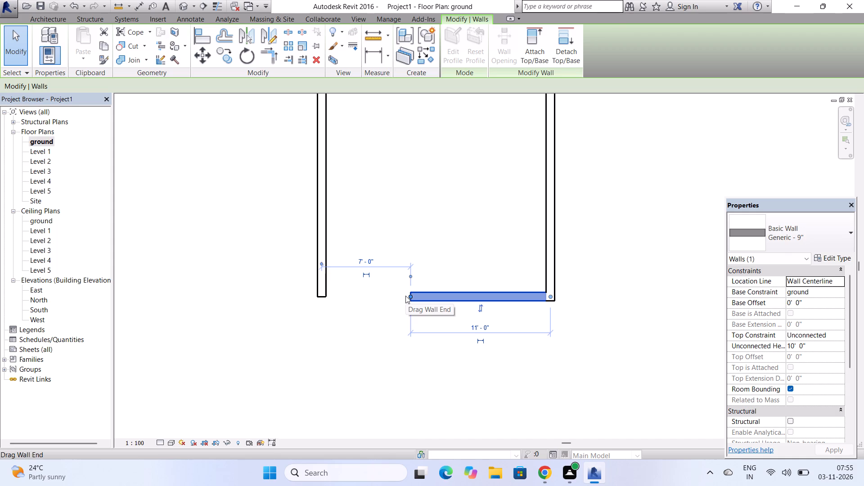
{"action": "key", "text": "Escape"}
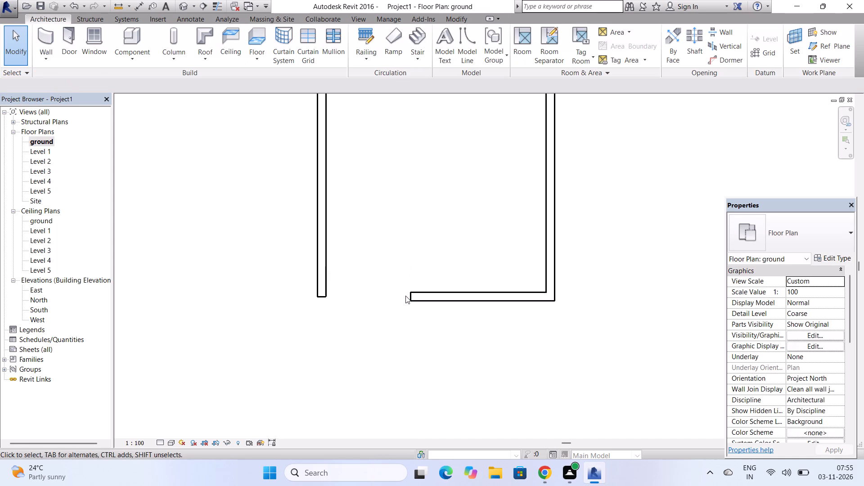
Copy all four ground floor walls and paste them aligned to Level 1, dismissing the licence notice.
{"action": "scroll", "coordinate": [428, 320], "scroll_direction": "down", "scroll_amount": 5}
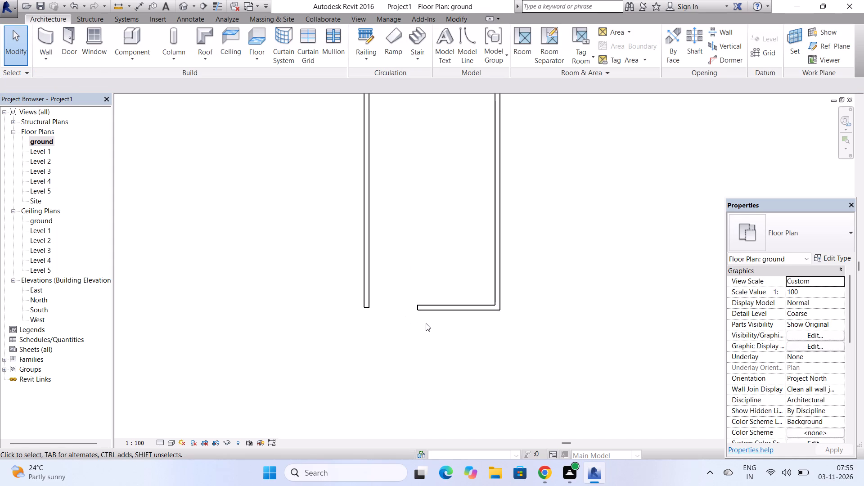
{"action": "scroll", "coordinate": [426, 323], "scroll_direction": "down", "scroll_amount": 3}
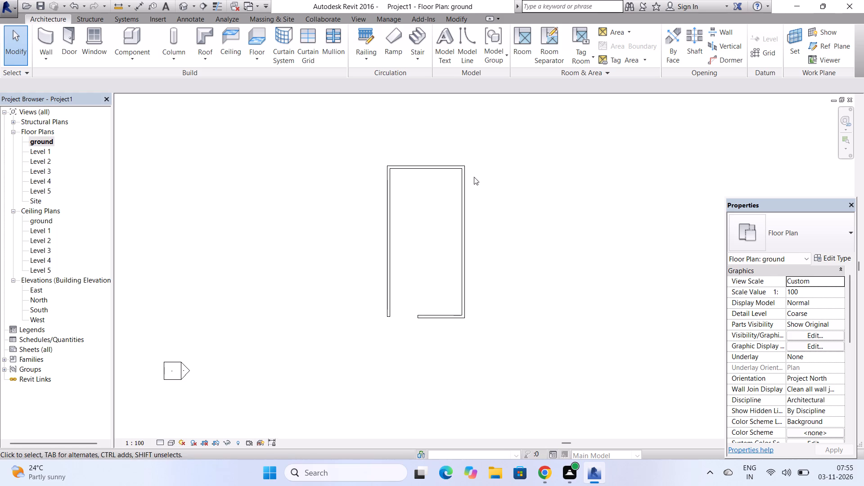
{"action": "left_click_drag", "start_coordinate": [366, 135], "coordinate": [491, 348]}
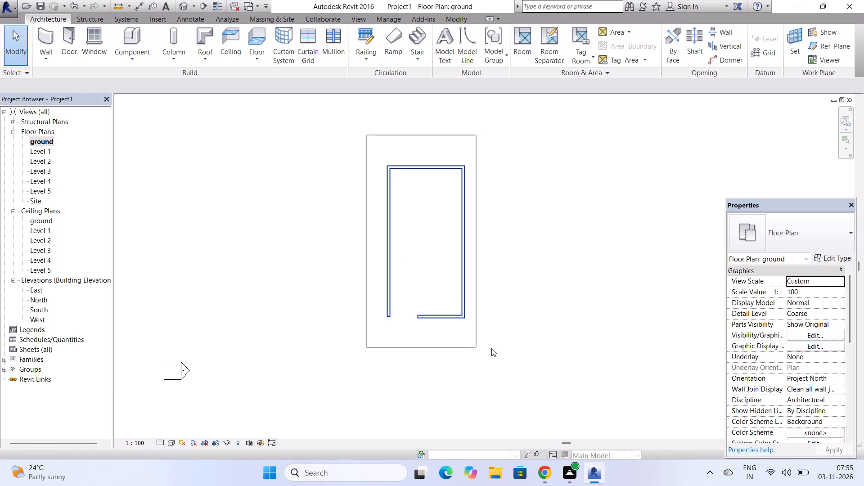
{"action": "left_click_drag", "start_coordinate": [491, 348], "coordinate": [497, 350]}
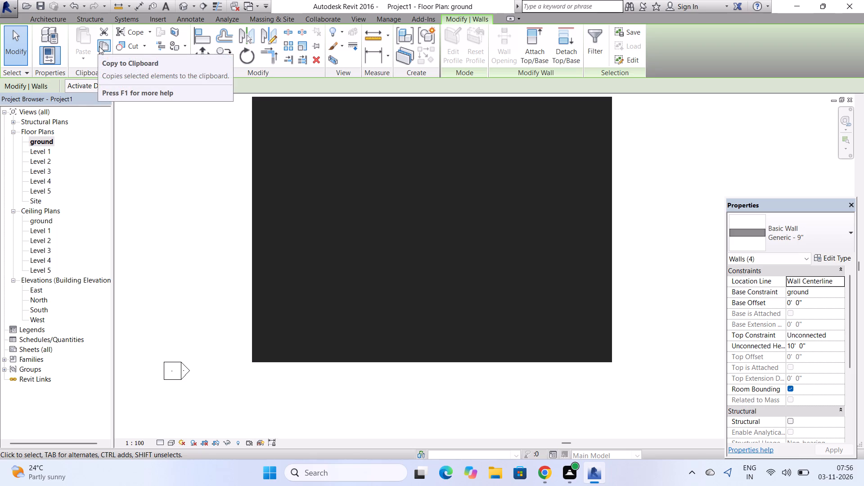
{"action": "left_click", "coordinate": [99, 46]}
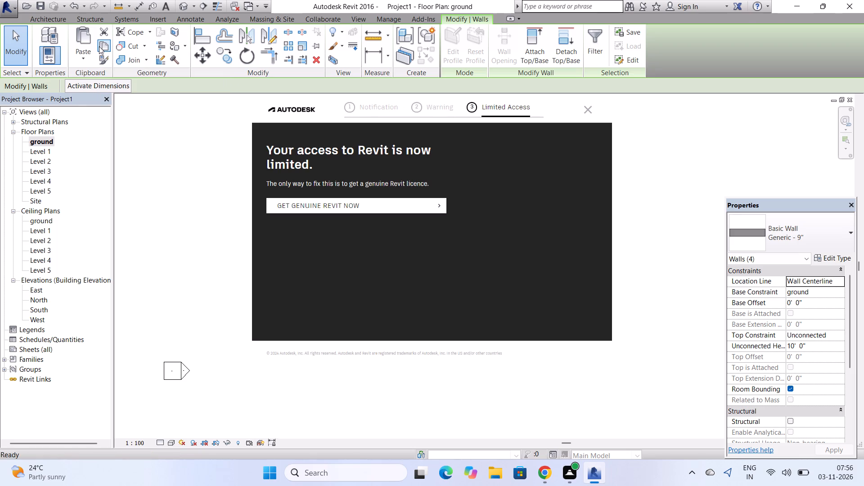
{"action": "left_click", "coordinate": [92, 46]}
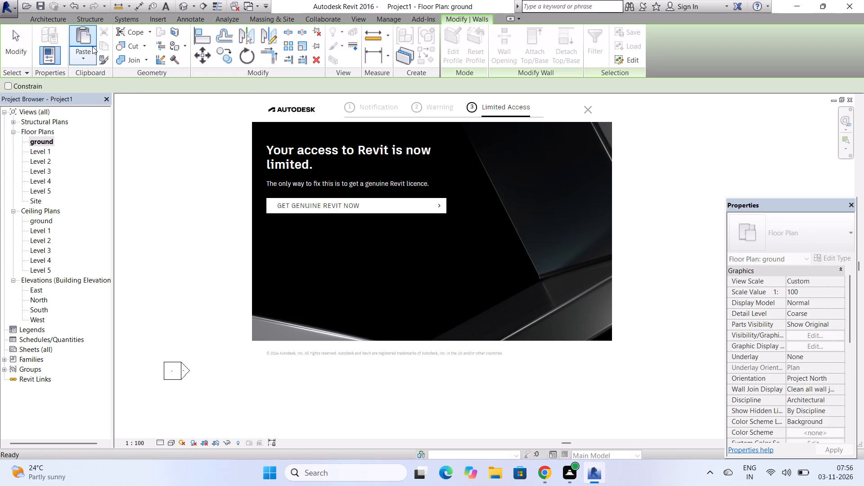
{"action": "left_click", "coordinate": [88, 57]}
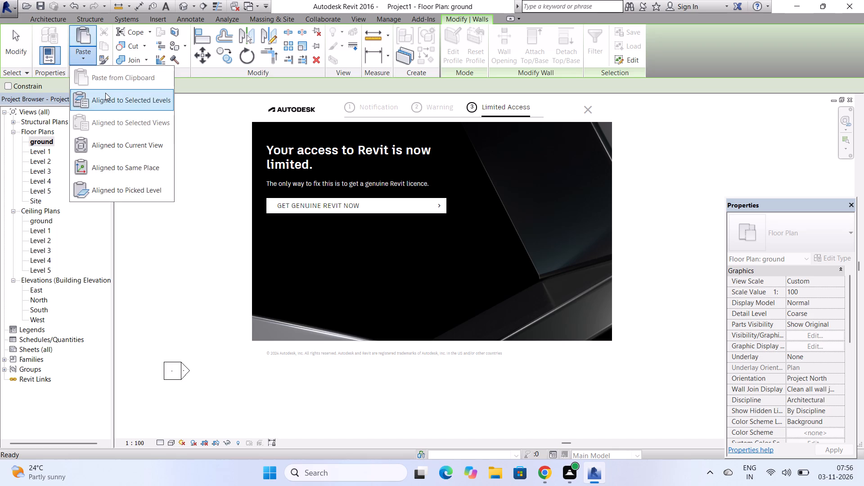
{"action": "left_click", "coordinate": [105, 93]}
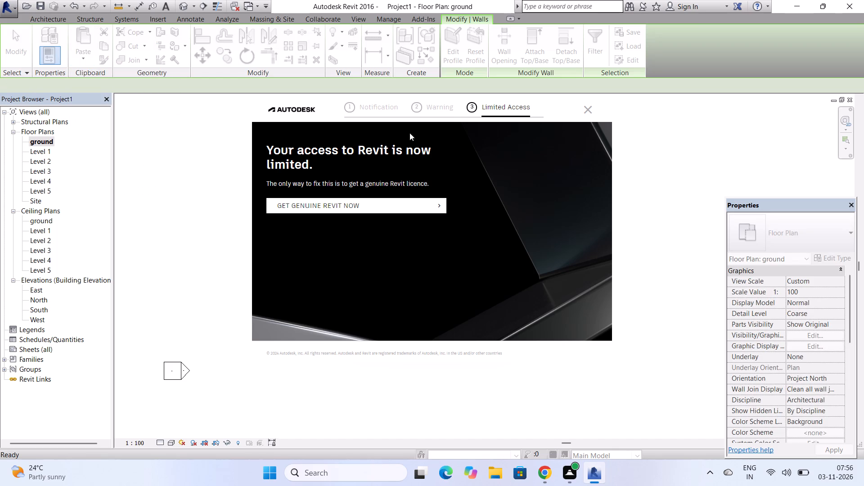
{"action": "left_click", "coordinate": [593, 108]}
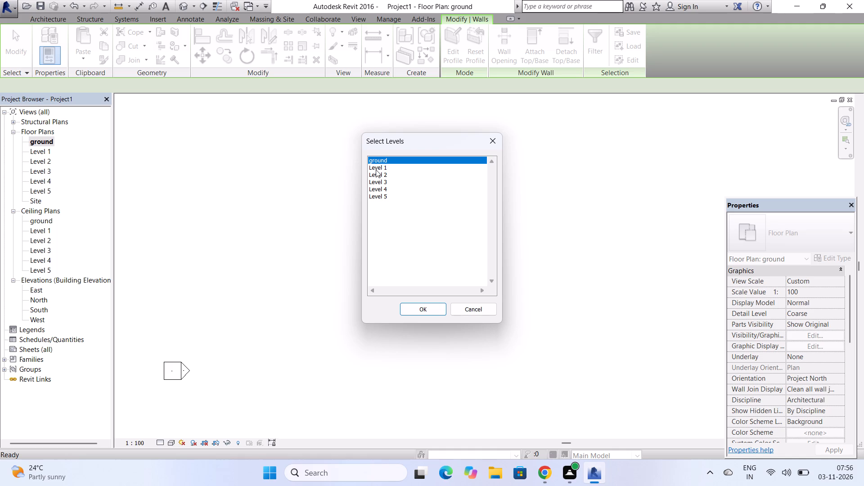
{"action": "left_click", "coordinate": [376, 169]}
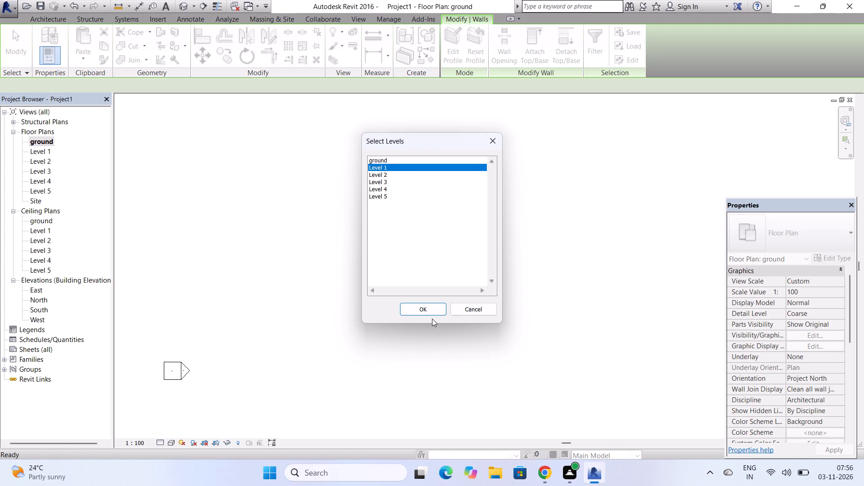
{"action": "left_click", "coordinate": [431, 305]}
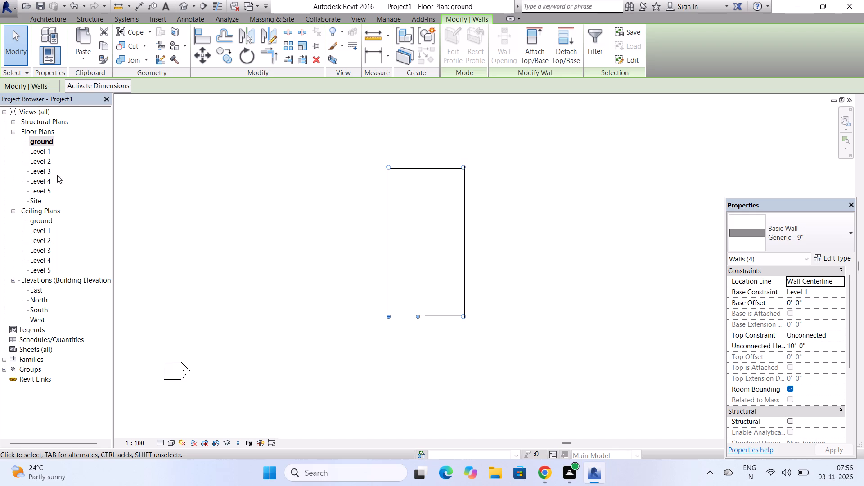
Open the Level 1 floor plan view and clear the wall selection.
{"action": "left_click", "coordinate": [47, 147]}
{"action": "left_click", "coordinate": [47, 147]}
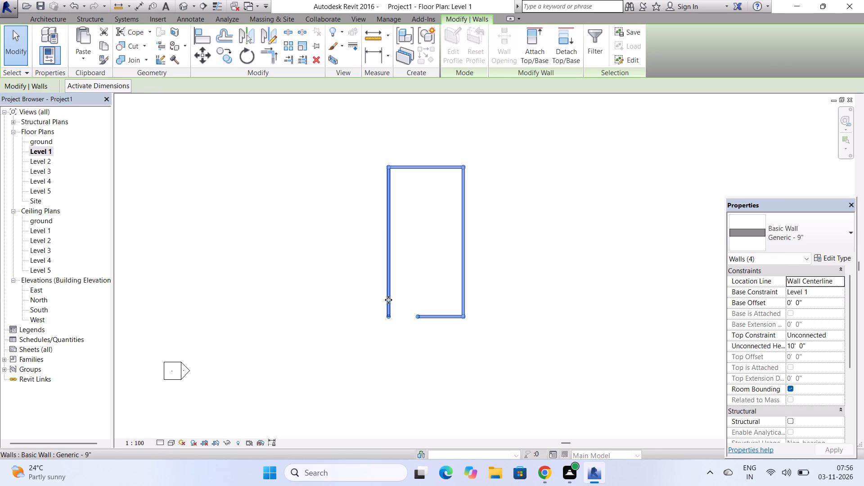
{"action": "key", "text": "Escape"}
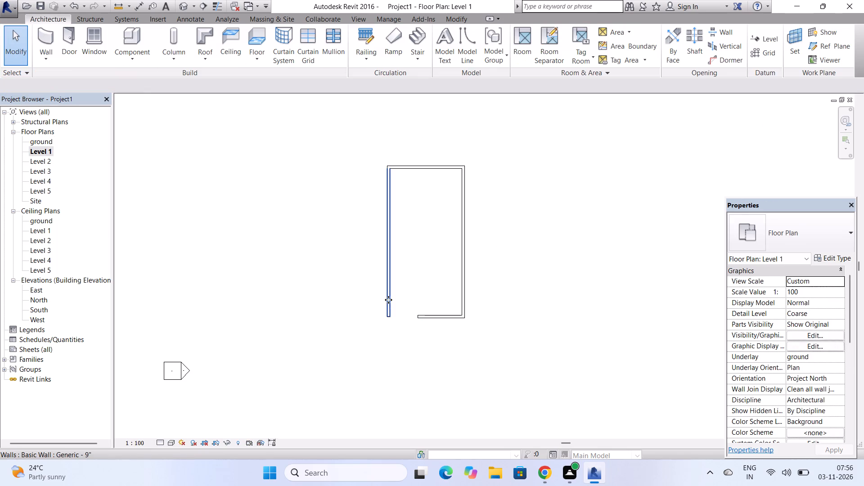
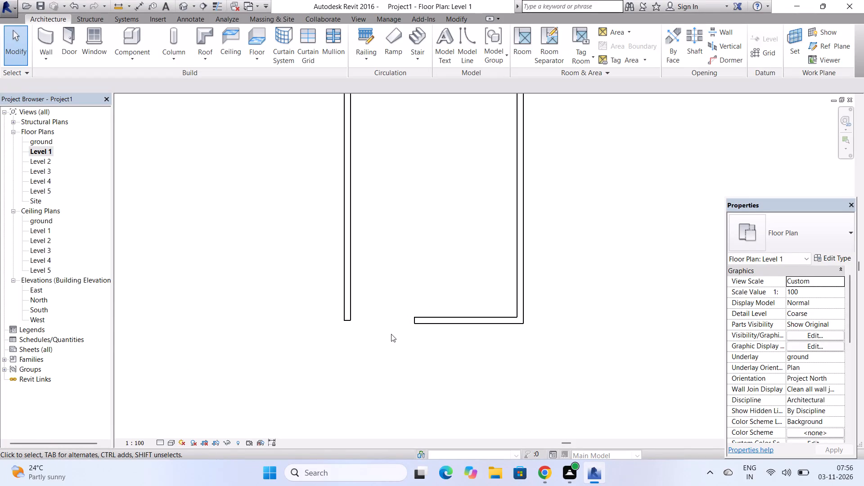
Extend the west end of the Level 1 front wall to meet the west wall, closing the front opening.
{"action": "scroll", "coordinate": [395, 319], "scroll_direction": "up", "scroll_amount": 3}
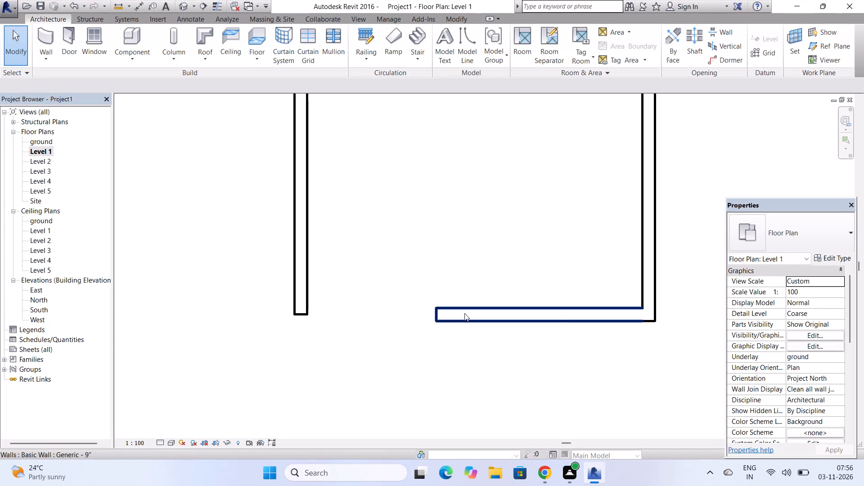
{"action": "left_click", "coordinate": [467, 313]}
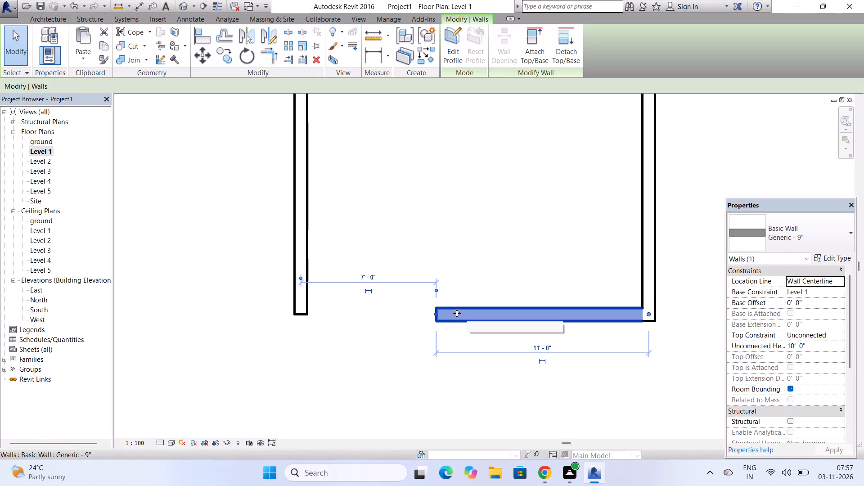
{"action": "left_click_drag", "start_coordinate": [436, 312], "coordinate": [394, 312]}
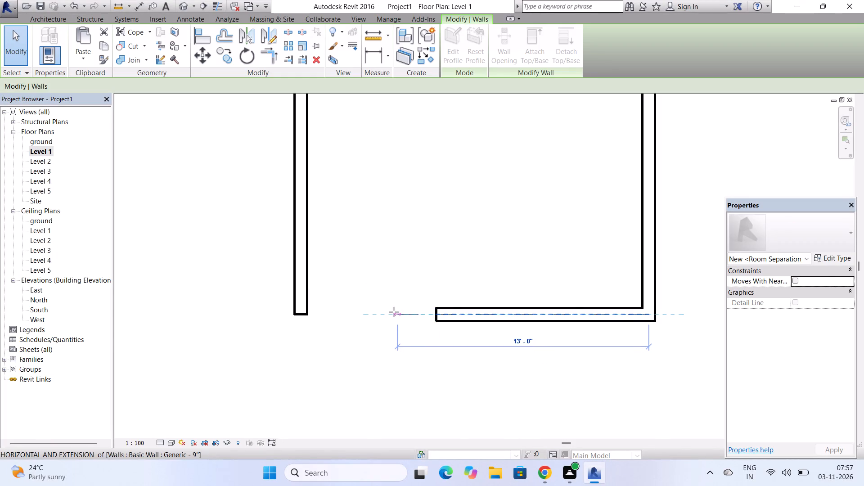
{"action": "left_click_drag", "start_coordinate": [394, 312], "coordinate": [327, 309]}
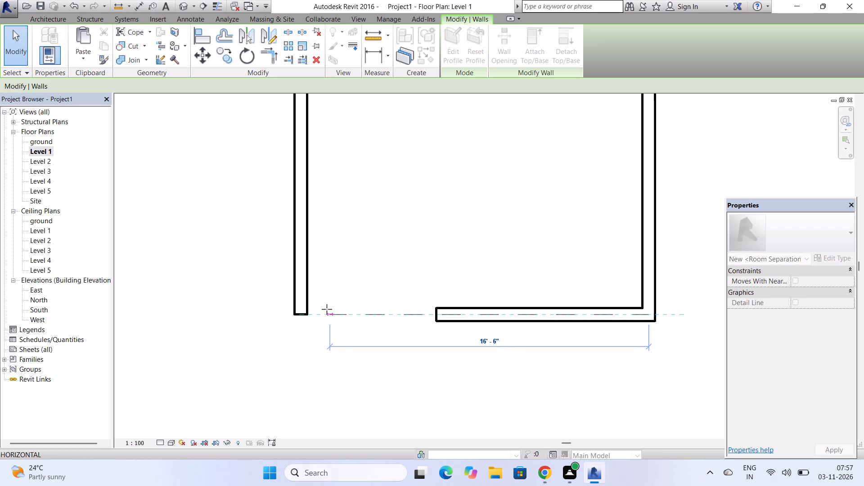
{"action": "left_click_drag", "start_coordinate": [327, 309], "coordinate": [309, 309]}
{"action": "left_click", "coordinate": [309, 309]}
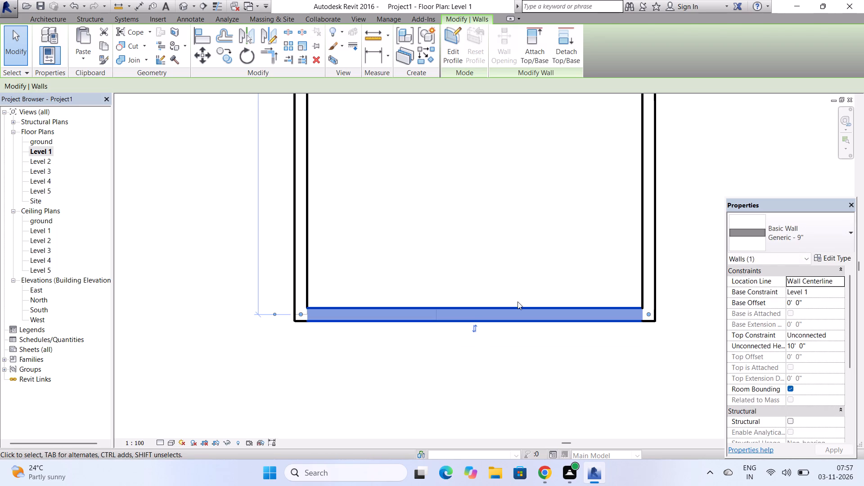
{"action": "key", "text": "Escape"}
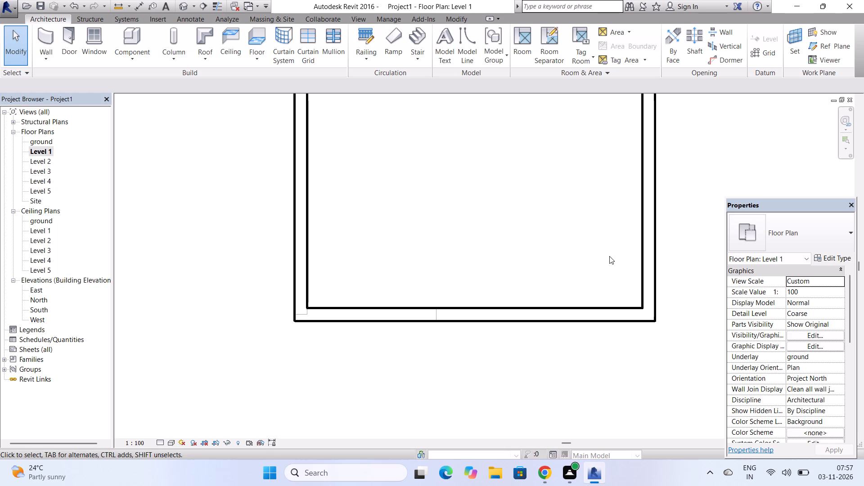
Load the Slider with Trim window family from the US Imperial Windows library, dismissing the licence notice.
{"action": "scroll", "coordinate": [609, 256], "scroll_direction": "down", "scroll_amount": 4}
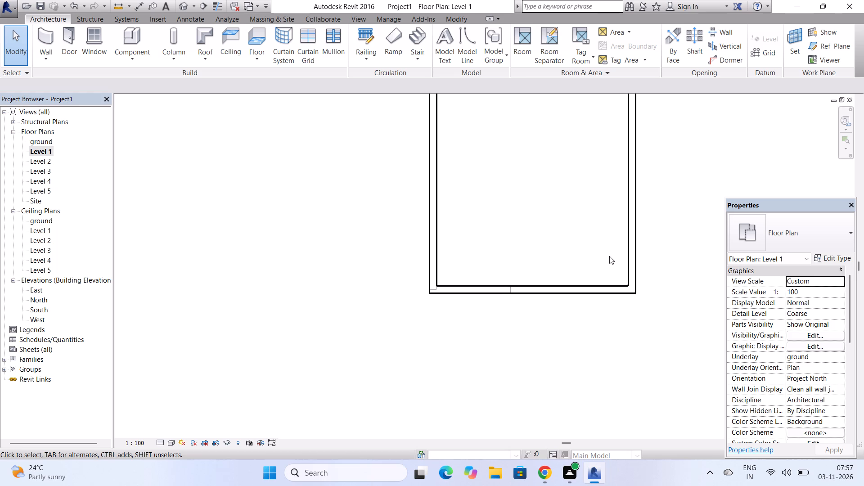
{"action": "scroll", "coordinate": [609, 256], "scroll_direction": "down", "scroll_amount": 1}
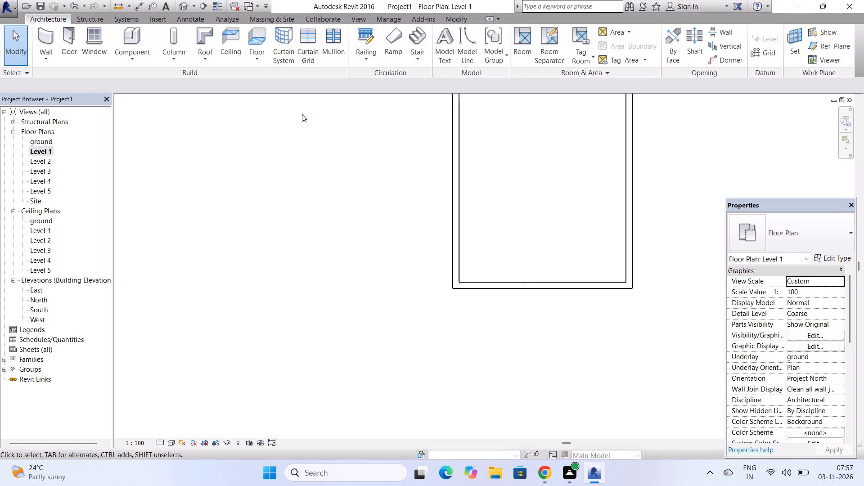
{"action": "left_click", "coordinate": [94, 35]}
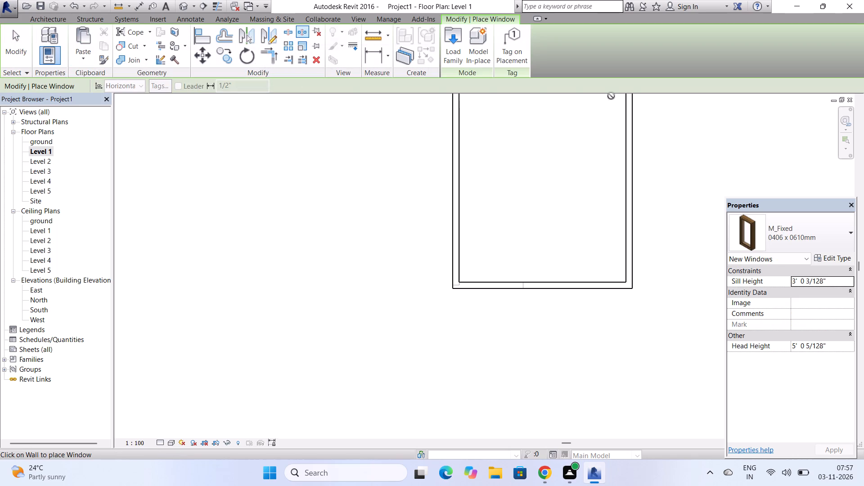
{"action": "left_click", "coordinate": [459, 60]}
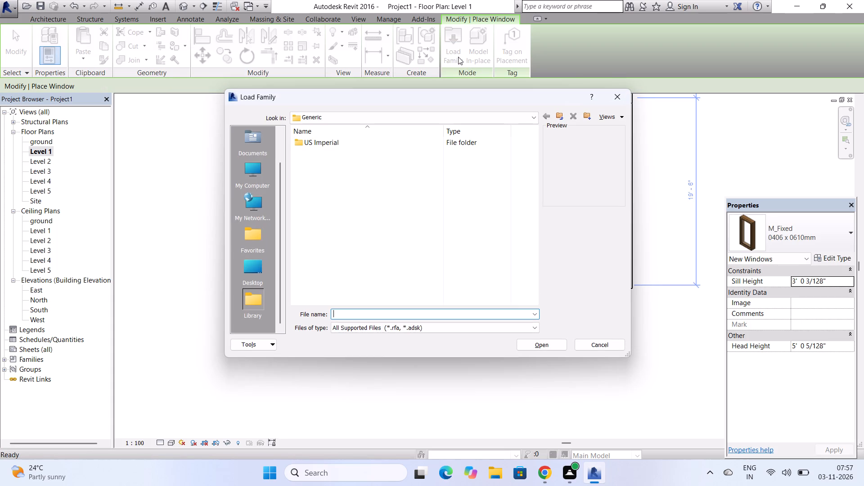
{"action": "left_click", "coordinate": [315, 142]}
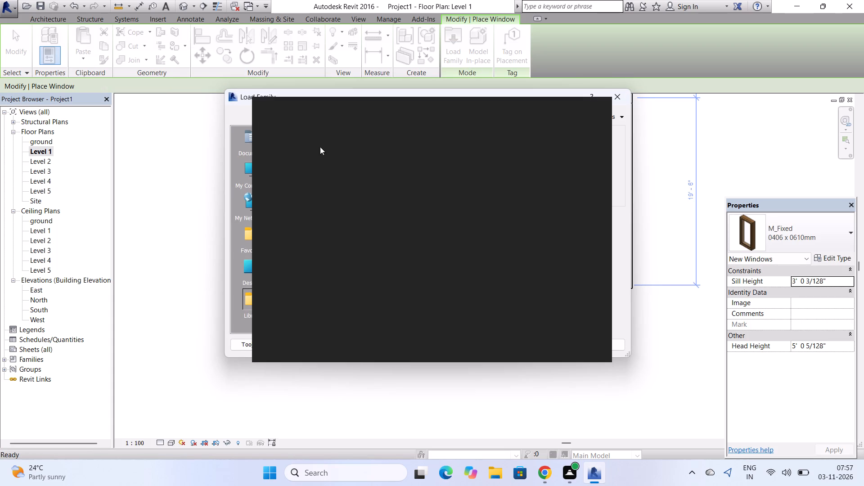
{"action": "left_click", "coordinate": [590, 111]}
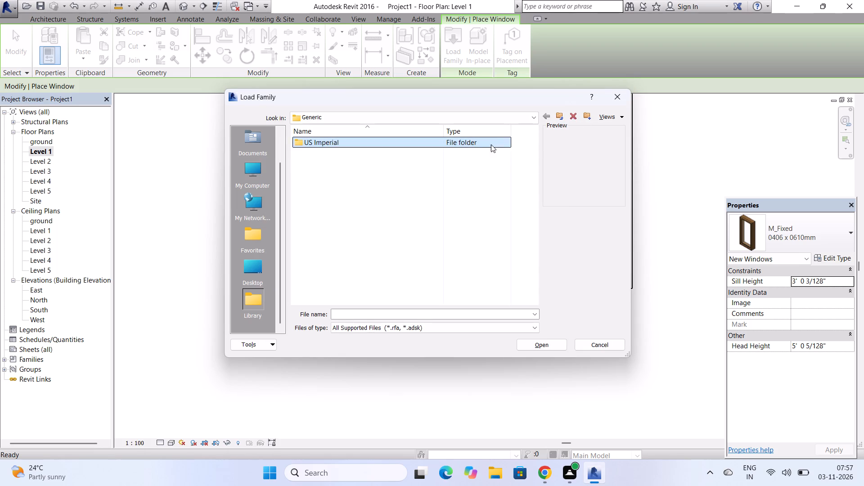
{"action": "double_click", "coordinate": [422, 138]}
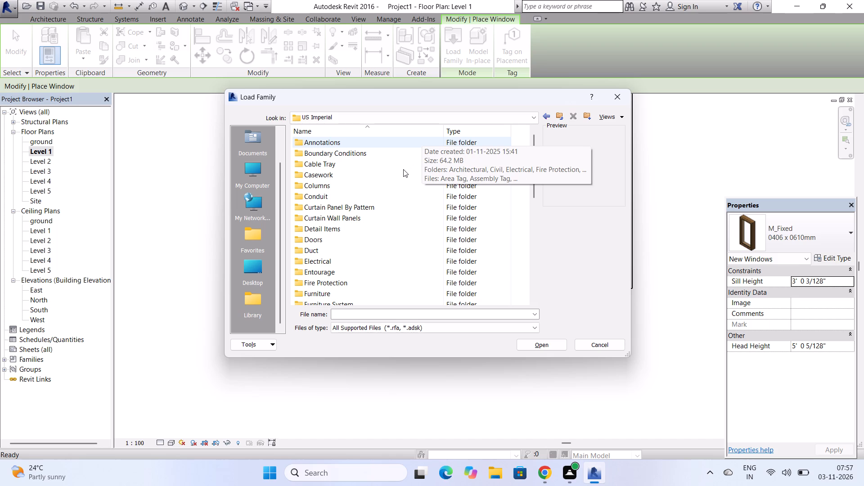
{"action": "scroll", "coordinate": [403, 169], "scroll_direction": "down", "scroll_amount": 3}
{"action": "scroll", "coordinate": [403, 169], "scroll_direction": "up", "scroll_amount": 4}
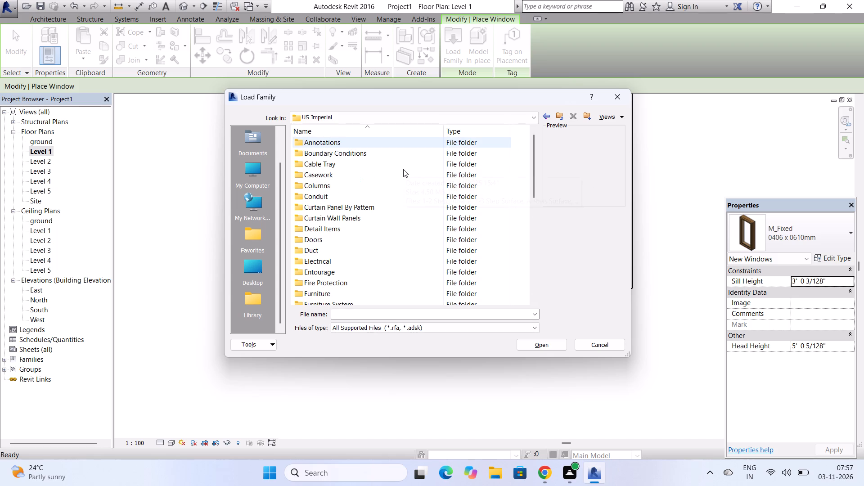
{"action": "scroll", "coordinate": [403, 169], "scroll_direction": "down", "scroll_amount": 4}
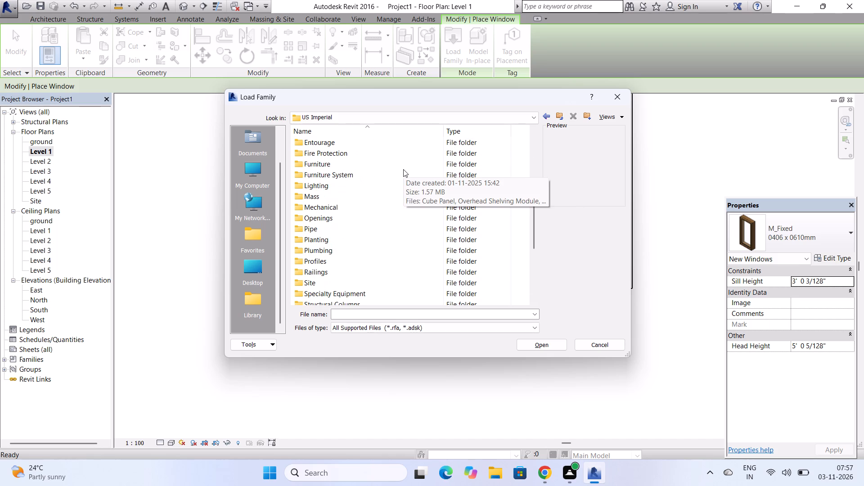
{"action": "scroll", "coordinate": [403, 169], "scroll_direction": "down", "scroll_amount": 8}
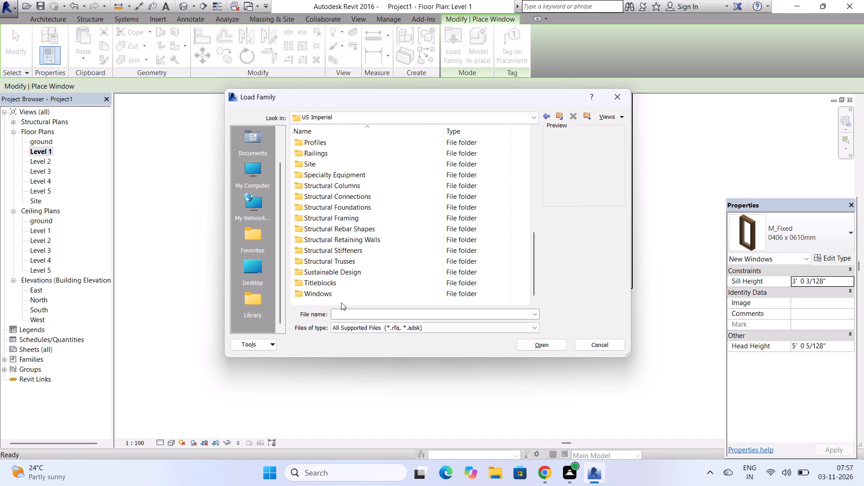
{"action": "left_click", "coordinate": [313, 291]}
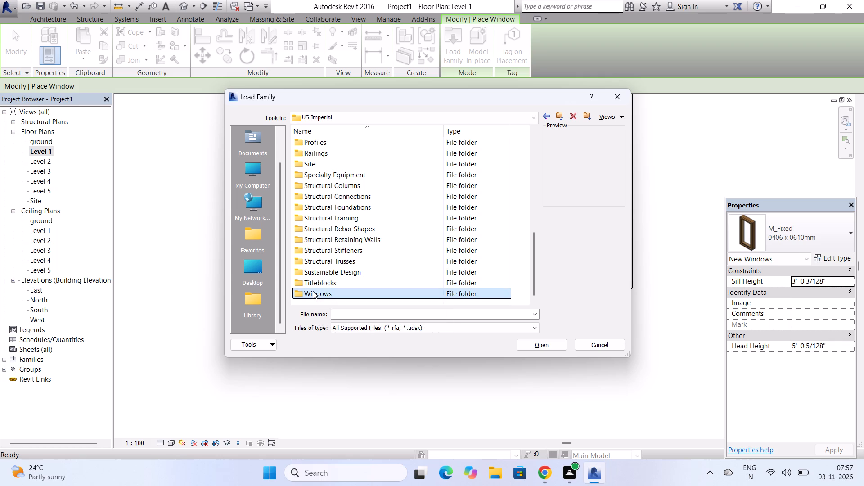
{"action": "left_click", "coordinate": [313, 291]}
{"action": "scroll", "coordinate": [318, 283], "scroll_direction": "down", "scroll_amount": 5}
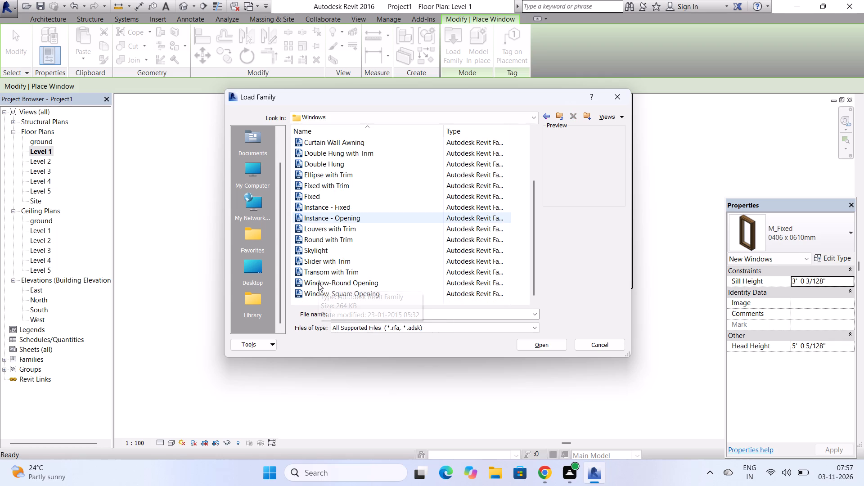
{"action": "left_click", "coordinate": [306, 292]}
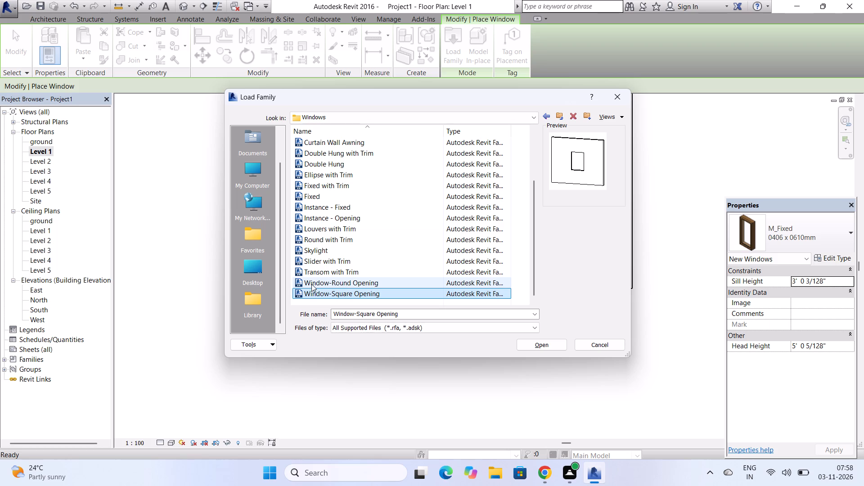
{"action": "left_click", "coordinate": [312, 281]}
{"action": "left_click", "coordinate": [316, 269]}
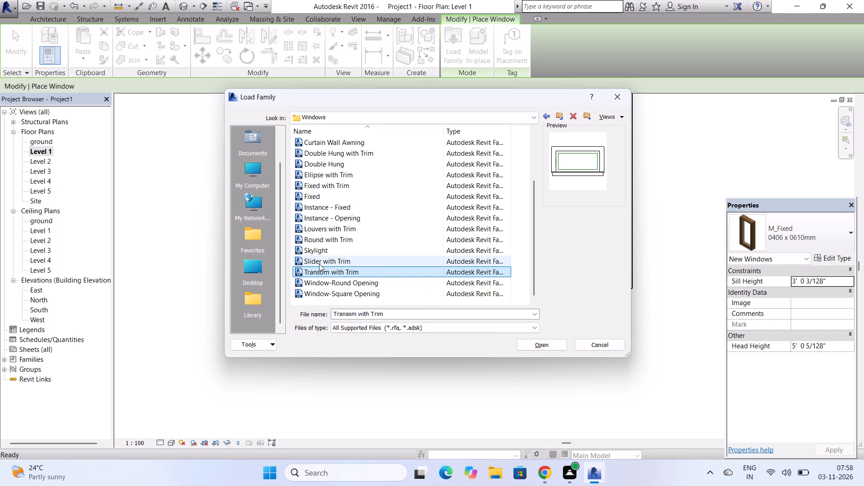
{"action": "left_click", "coordinate": [319, 264]}
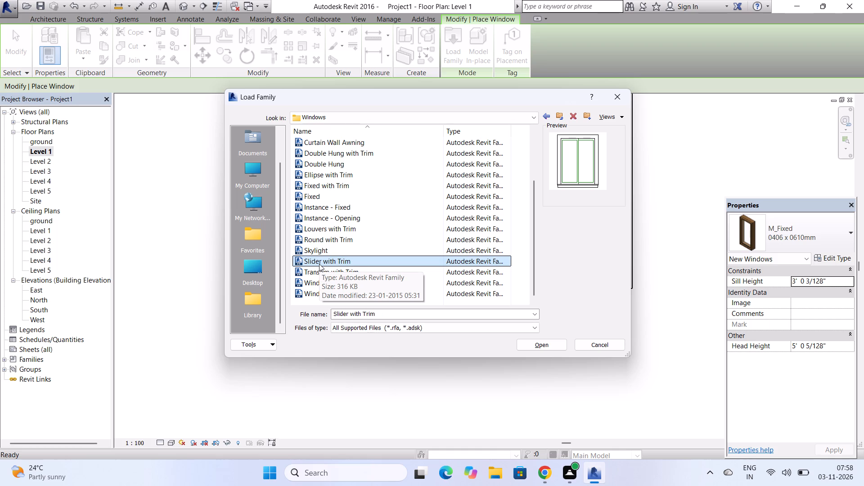
{"action": "left_click", "coordinate": [536, 340]}
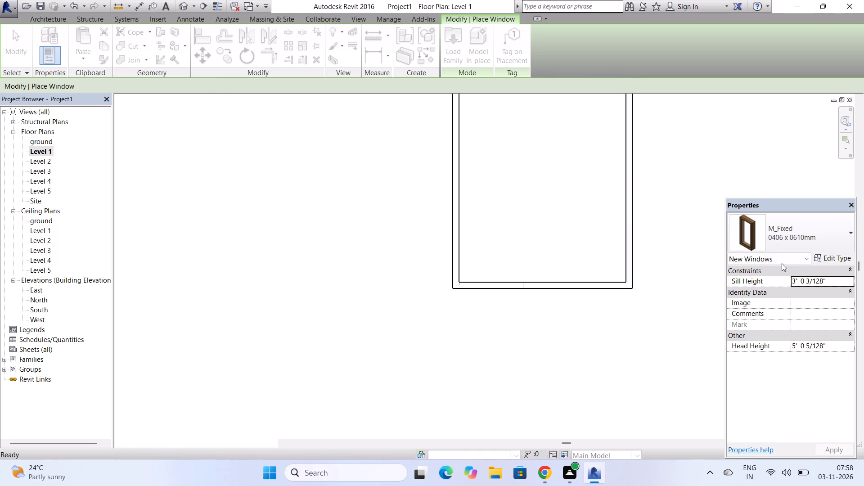
Place a 60" x 48" Slider with Trim window in the Level 1 front wall, centred about 3' 5" from the west wall.
{"action": "left_click", "coordinate": [840, 240]}
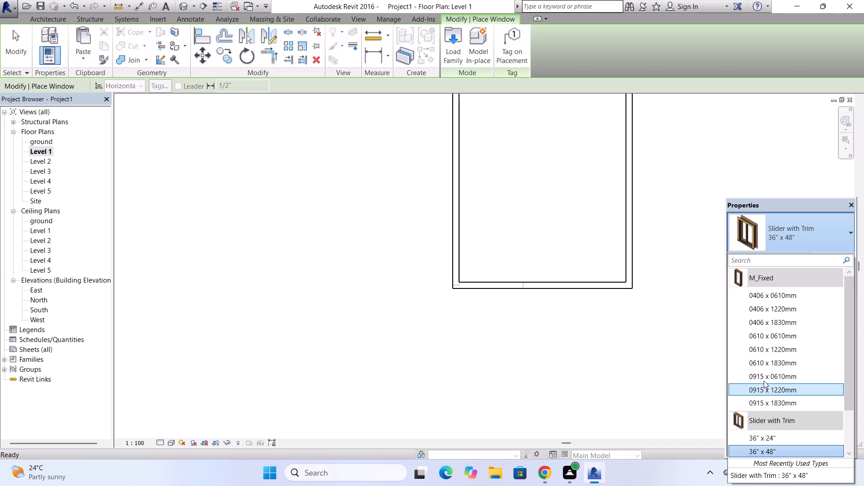
{"action": "scroll", "coordinate": [764, 374], "scroll_direction": "down", "scroll_amount": 8}
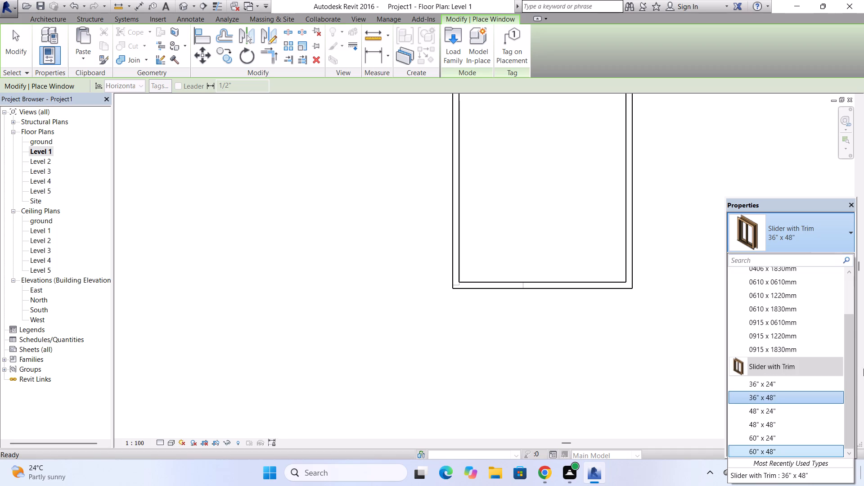
{"action": "scroll", "coordinate": [863, 335], "scroll_direction": "down", "scroll_amount": 4}
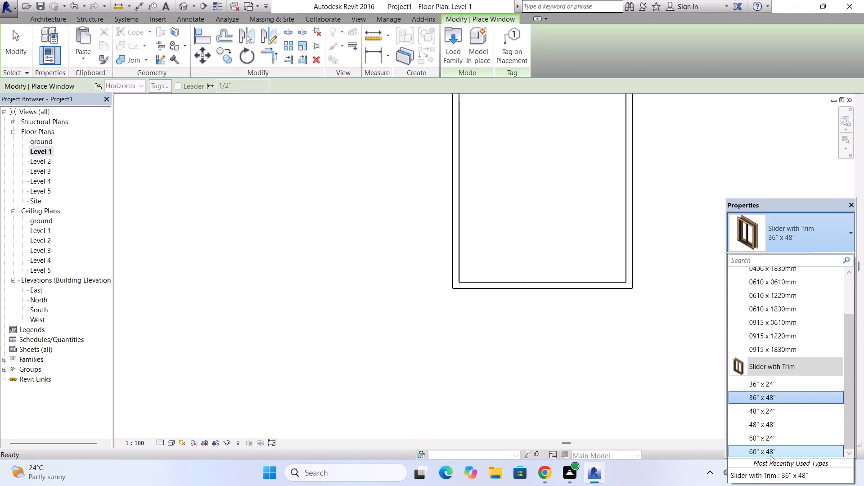
{"action": "left_click", "coordinate": [770, 455]}
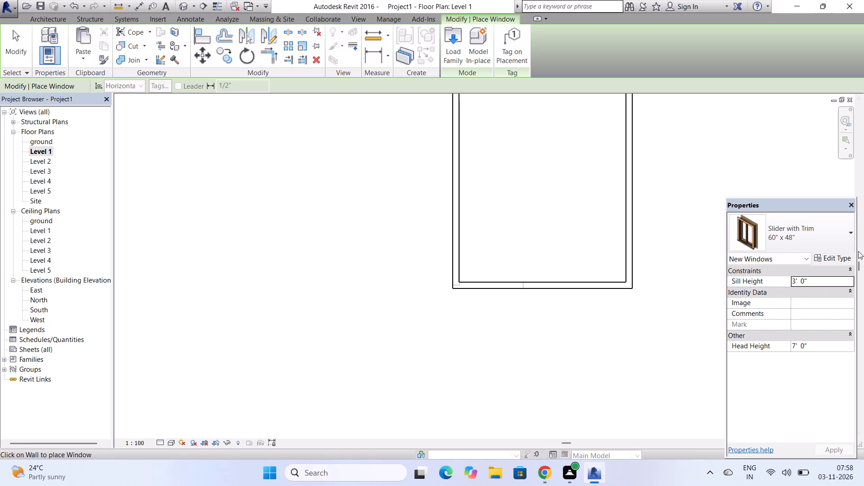
{"action": "left_click", "coordinate": [823, 220]}
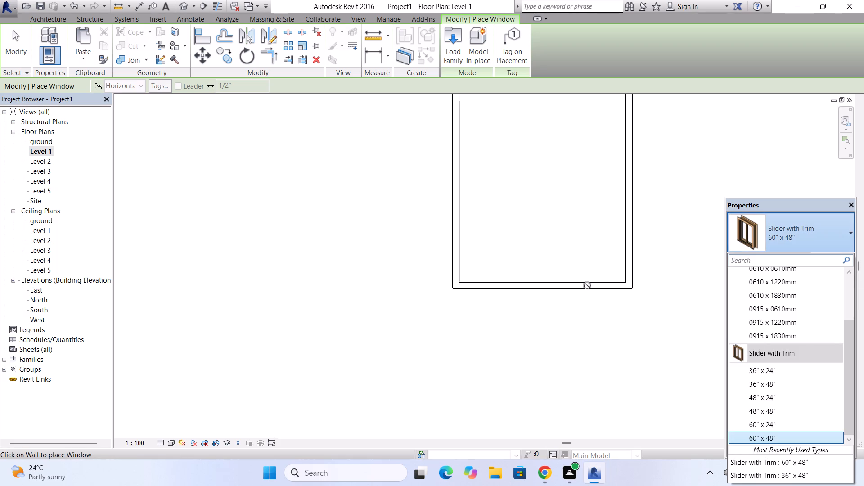
{"action": "scroll", "coordinate": [587, 285], "scroll_direction": "up", "scroll_amount": 4}
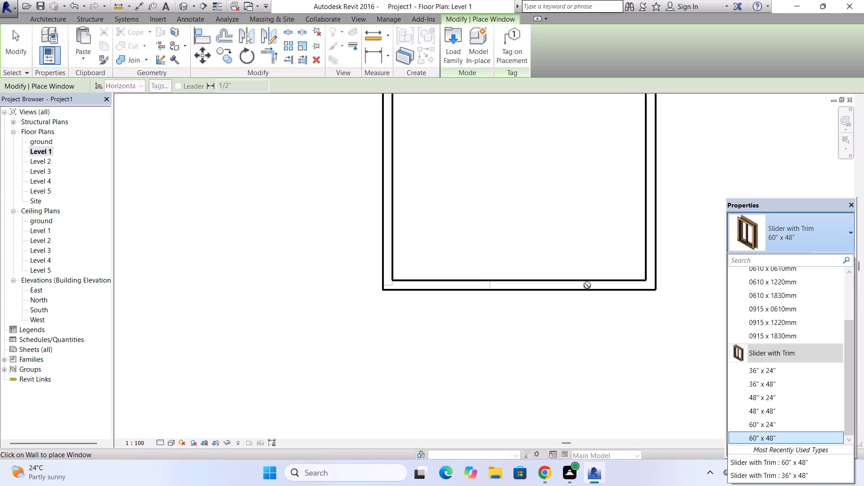
{"action": "scroll", "coordinate": [587, 285], "scroll_direction": "up", "scroll_amount": 1}
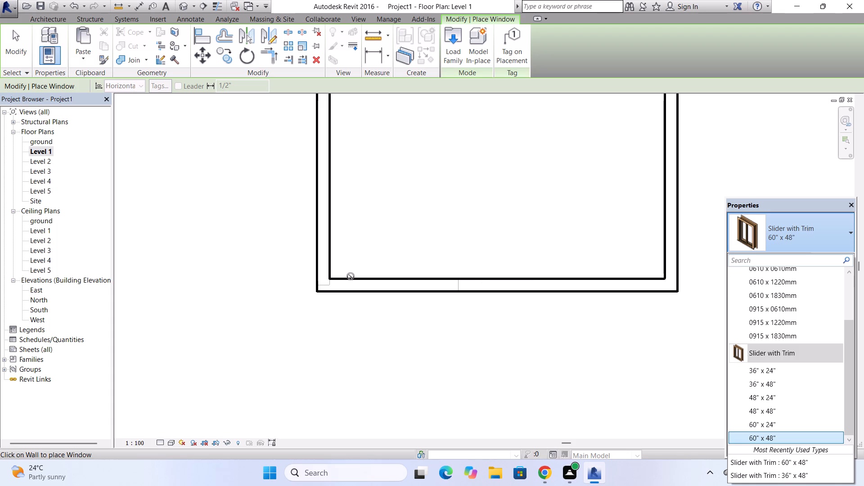
{"action": "scroll", "coordinate": [391, 281], "scroll_direction": "up", "scroll_amount": 7}
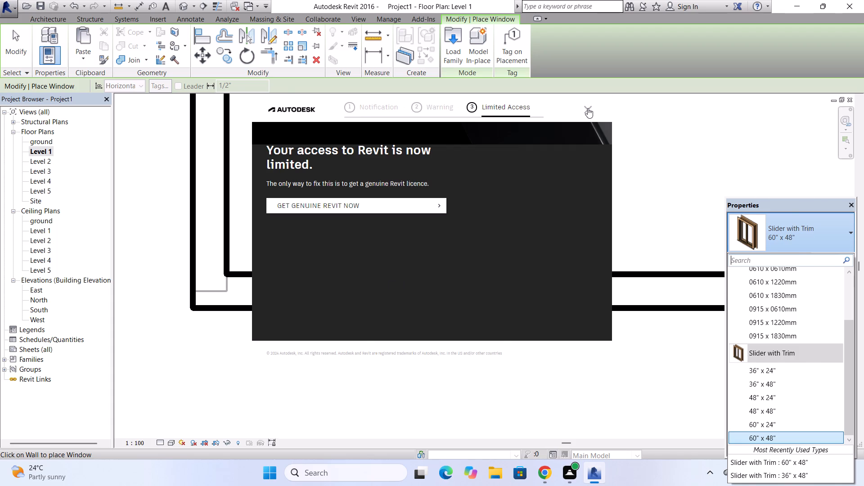
{"action": "left_click", "coordinate": [588, 108]}
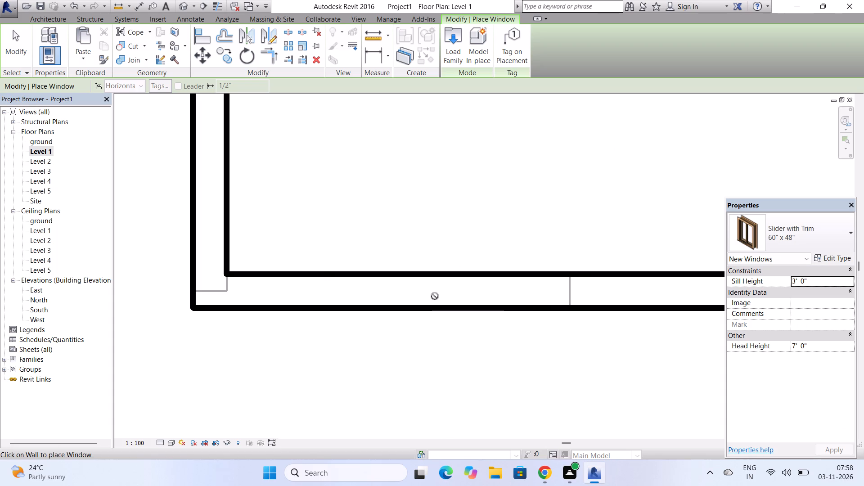
{"action": "scroll", "coordinate": [435, 296], "scroll_direction": "up", "scroll_amount": 2}
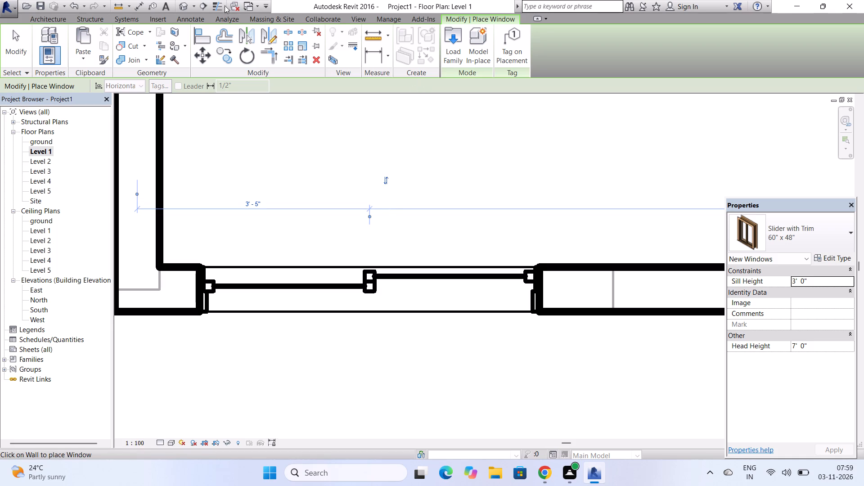
Open the 3D view to inspect the two-storey building and its front window.
{"action": "left_click", "coordinate": [185, 1]}
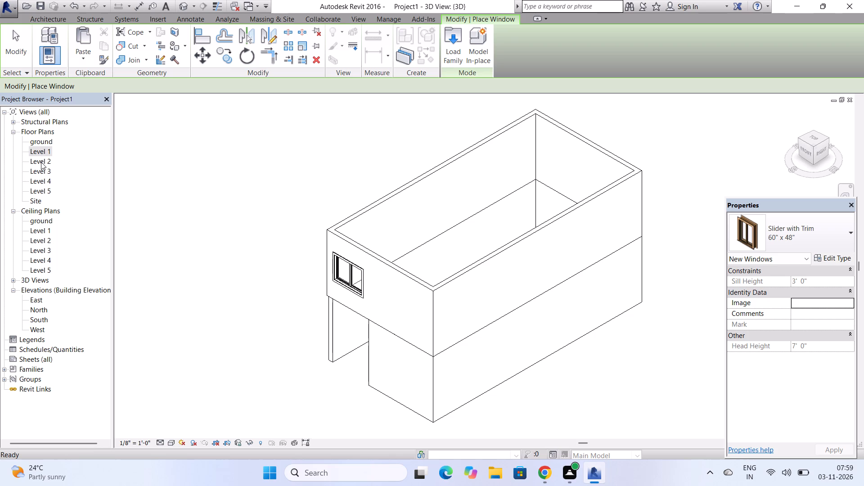
Create a Generic Floor - 400mm rectangular slab on the ground plan, covering the building and projecting about 3' 4" beyond the front wall.
{"action": "double_click", "coordinate": [41, 140]}
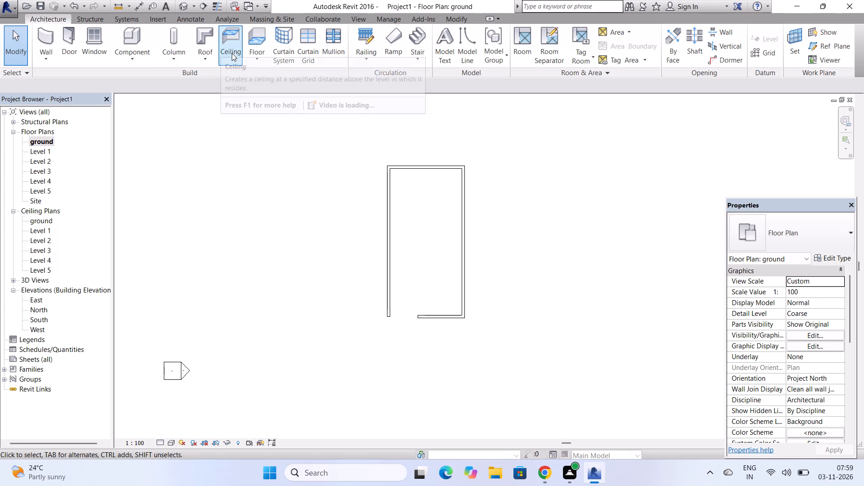
{"action": "left_click", "coordinate": [254, 50]}
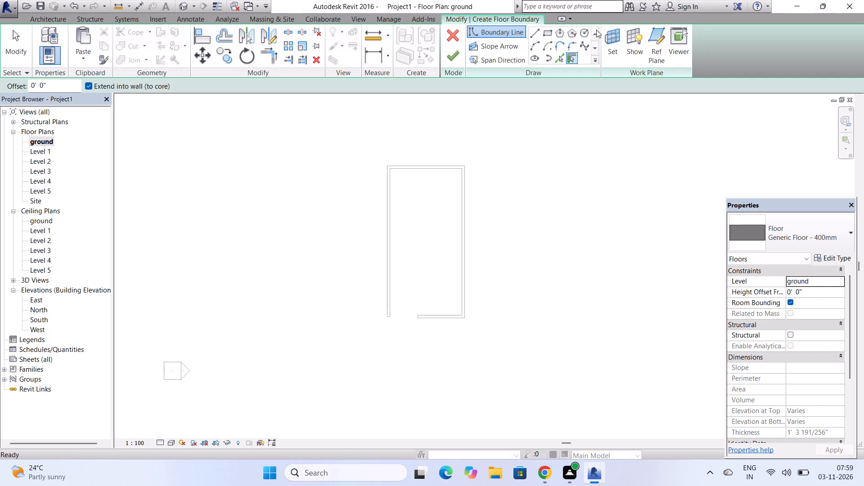
{"action": "left_click", "coordinate": [550, 29]}
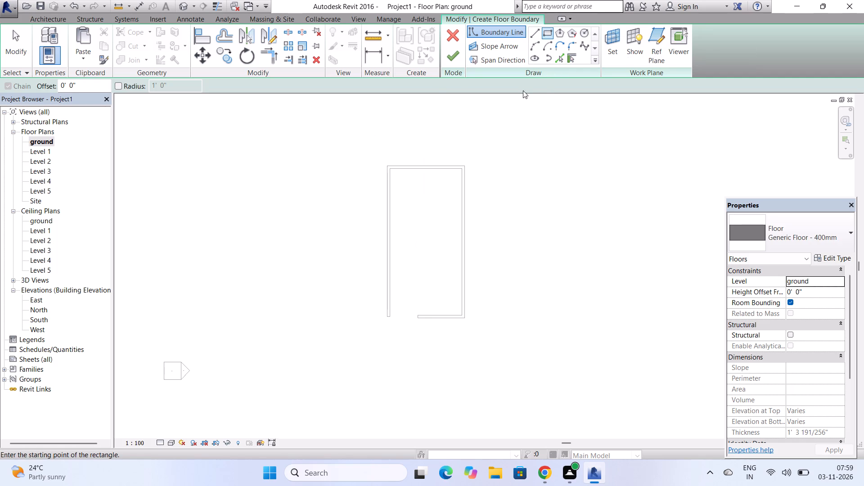
{"action": "scroll", "coordinate": [359, 173], "scroll_direction": "up", "scroll_amount": 5}
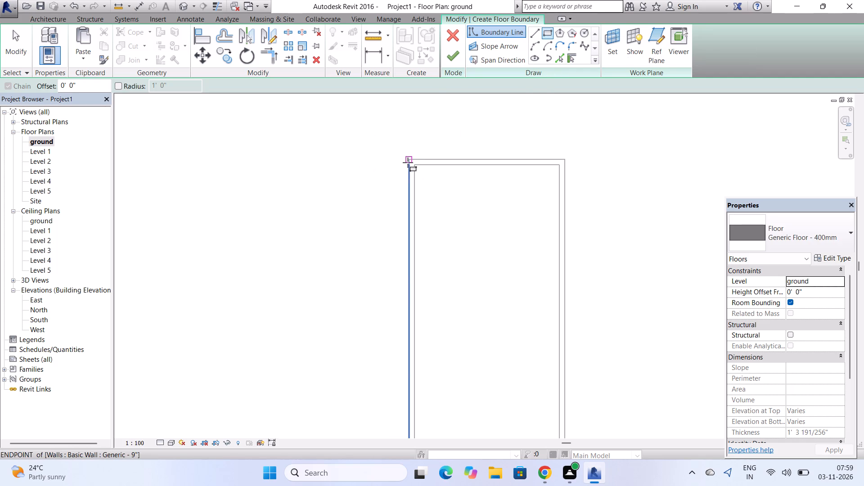
{"action": "left_click", "coordinate": [408, 162]}
{"action": "scroll", "coordinate": [408, 162], "scroll_direction": "down", "scroll_amount": 2}
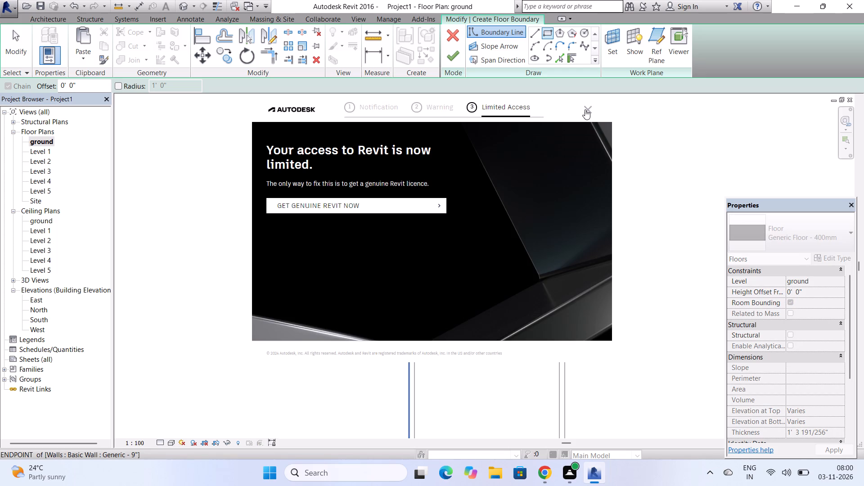
{"action": "left_click", "coordinate": [585, 109]}
{"action": "scroll", "coordinate": [585, 109], "scroll_direction": "down", "scroll_amount": 3}
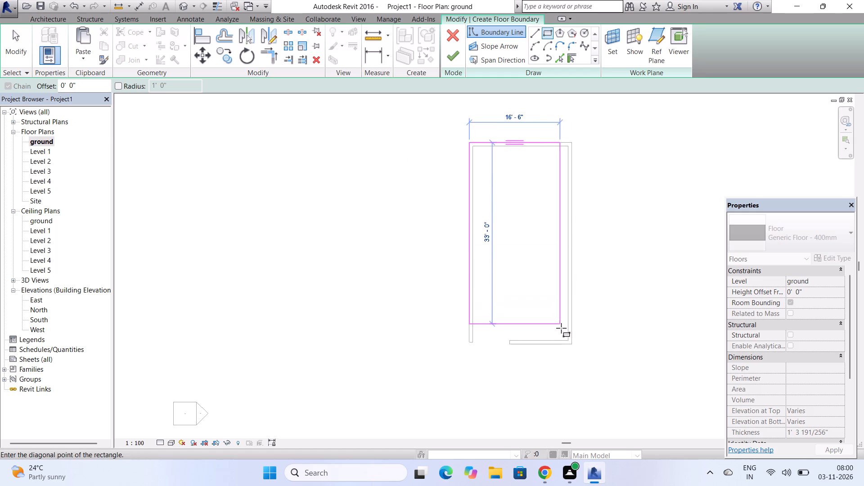
{"action": "scroll", "coordinate": [564, 352], "scroll_direction": "up", "scroll_amount": 2}
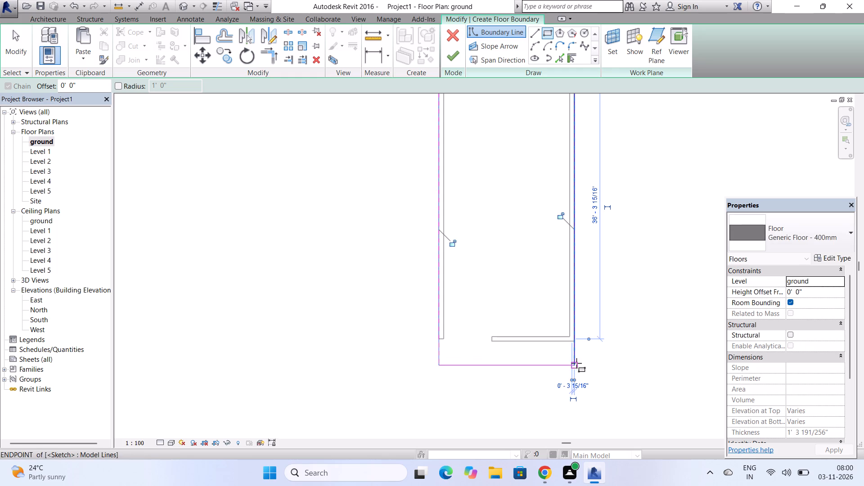
{"action": "left_click", "coordinate": [453, 59]}
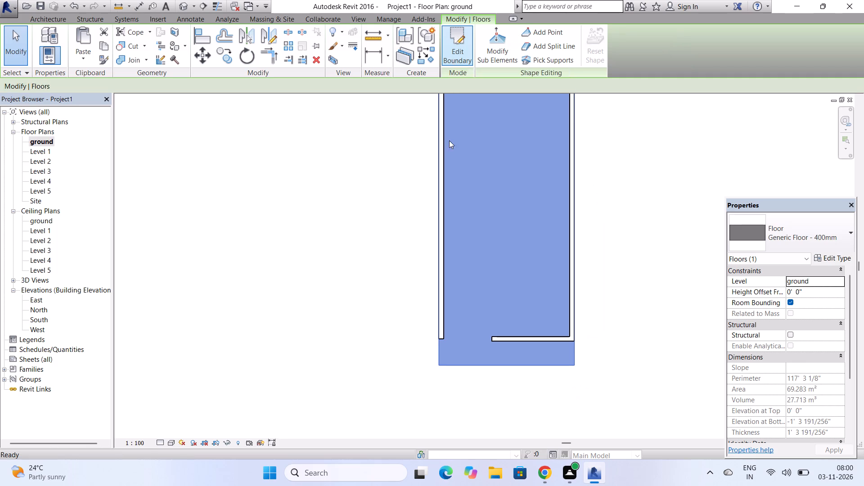
Copy the ground floor slab to Level 1, aligned with the original, and check it in the 3D view.
{"action": "scroll", "coordinate": [437, 477], "scroll_direction": "down", "scroll_amount": 2}
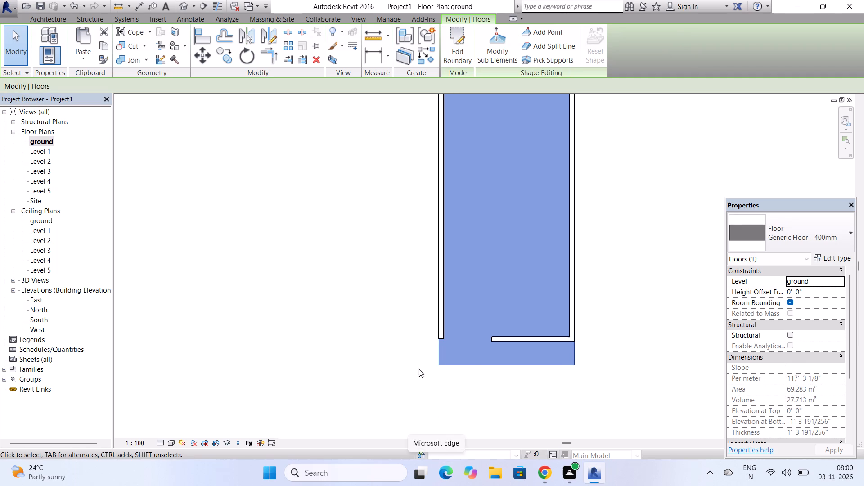
{"action": "scroll", "coordinate": [400, 274], "scroll_direction": "down", "scroll_amount": 3}
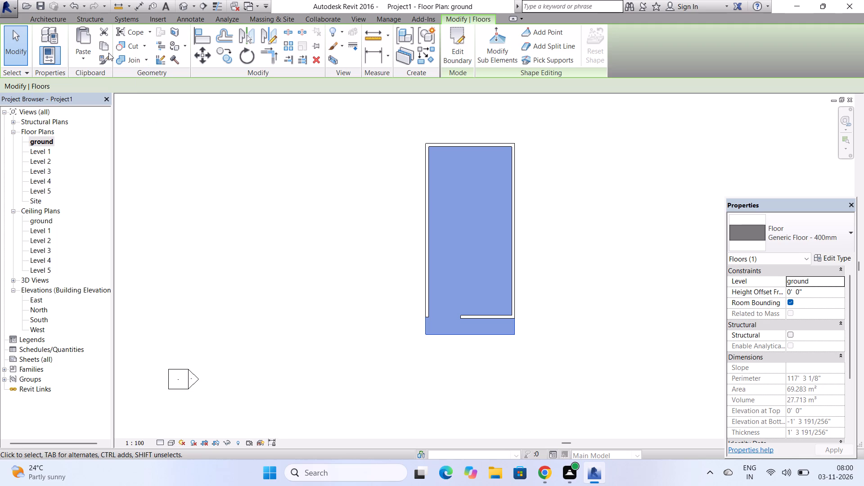
{"action": "left_click", "coordinate": [100, 42]}
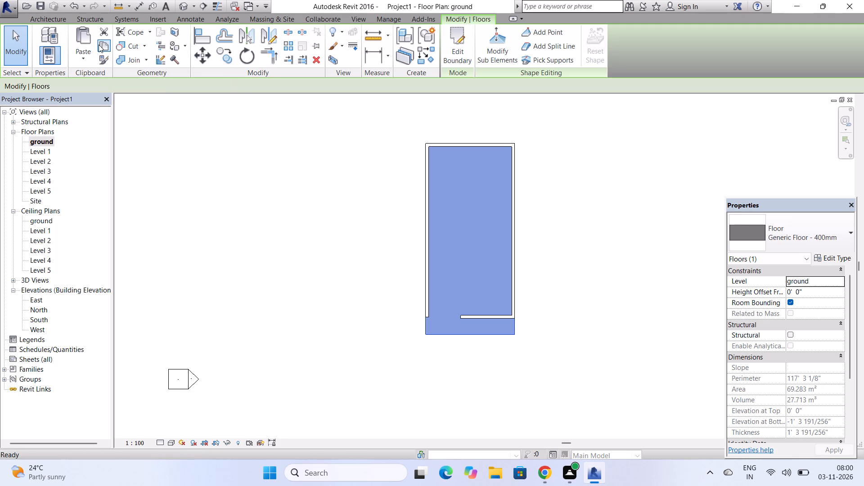
{"action": "left_click", "coordinate": [87, 50]}
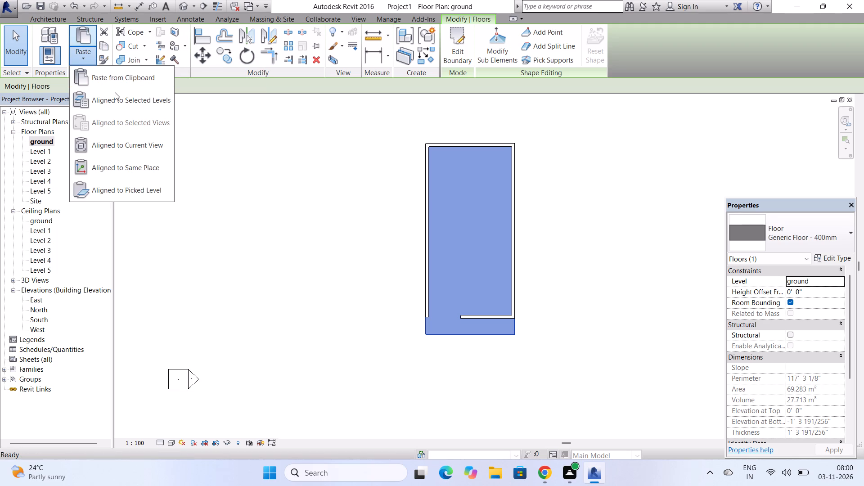
{"action": "left_click", "coordinate": [116, 99]}
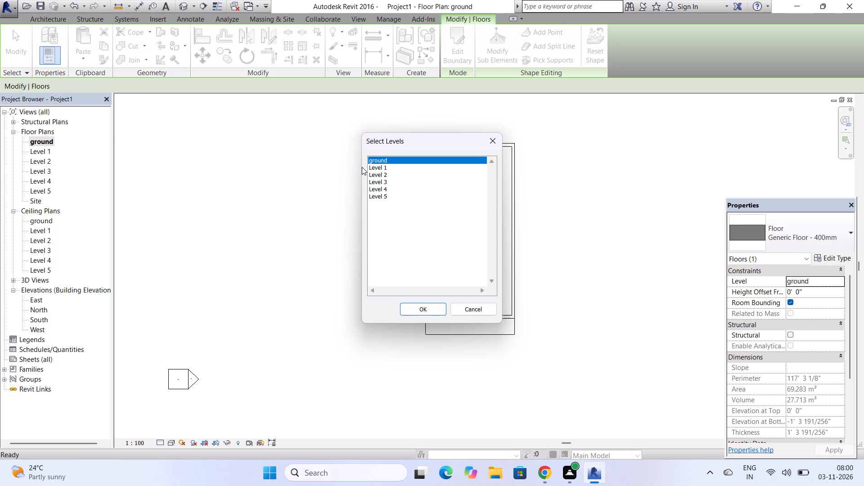
{"action": "left_click", "coordinate": [378, 165]}
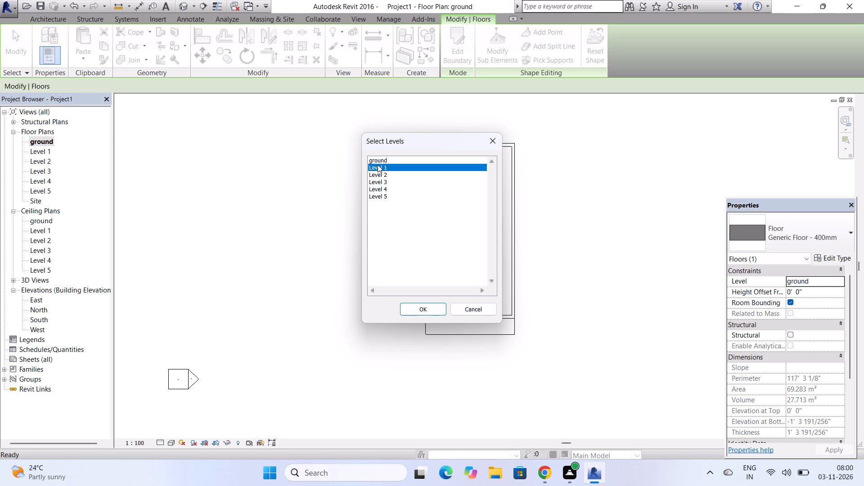
{"action": "left_click", "coordinate": [430, 310]}
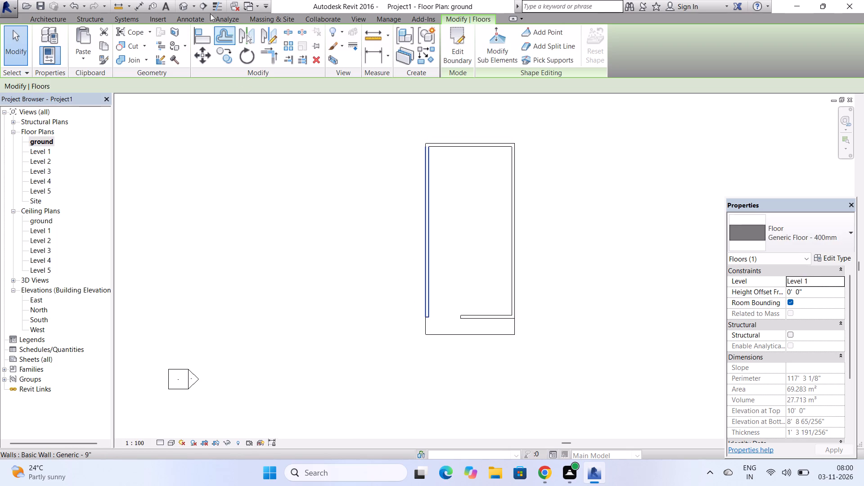
{"action": "left_click", "coordinate": [182, 6]}
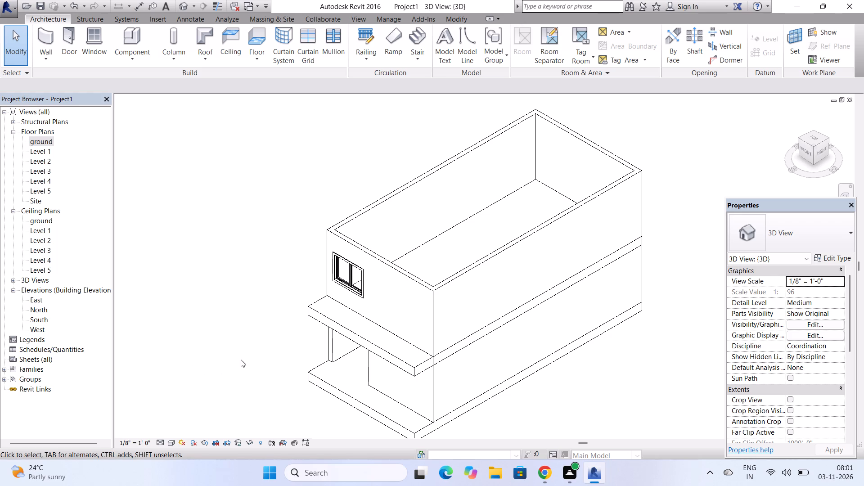
In the Level 1 slab's boundary, draw two notch lines at the front east corner, about 6' 4" wide by 3' 4" deep.
{"action": "left_click", "coordinate": [47, 150]}
{"action": "left_click", "coordinate": [47, 150]}
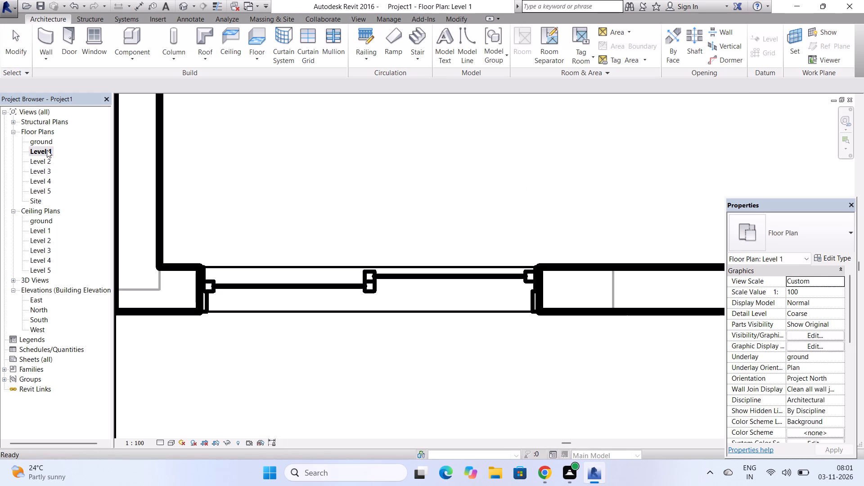
{"action": "scroll", "coordinate": [412, 257], "scroll_direction": "down", "scroll_amount": 8}
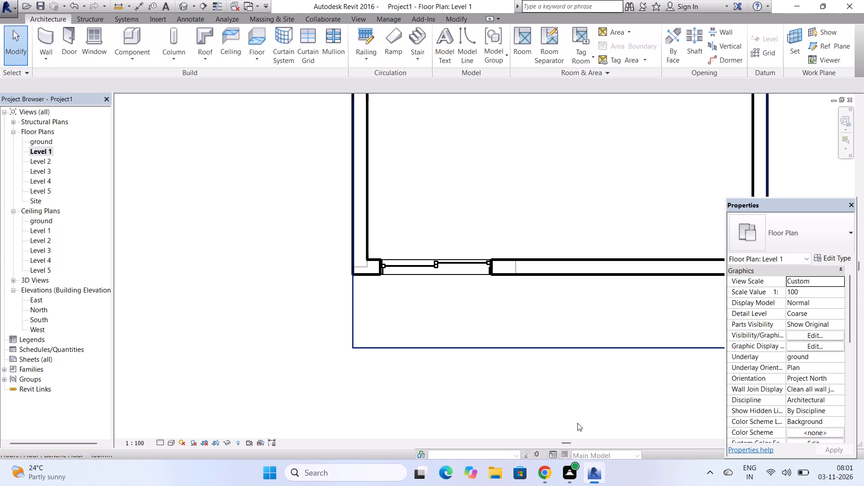
{"action": "scroll", "coordinate": [307, 191], "scroll_direction": "down", "scroll_amount": 3}
{"action": "left_click", "coordinate": [474, 295]}
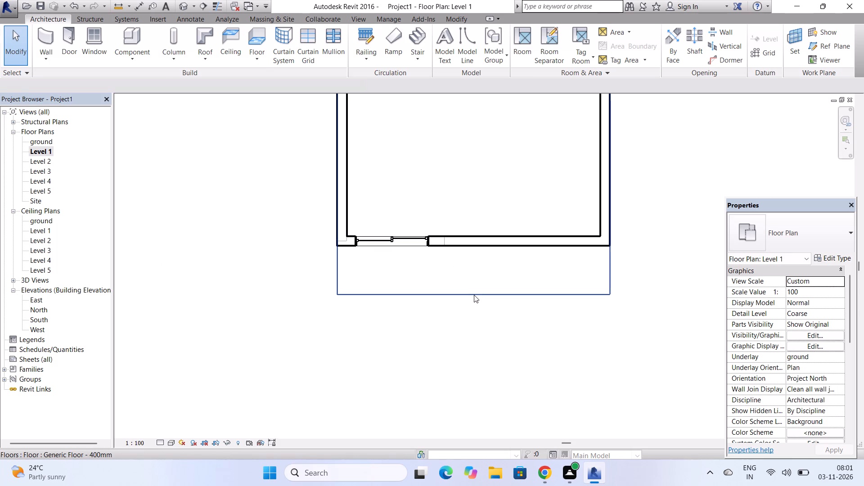
{"action": "double_click", "coordinate": [474, 295]}
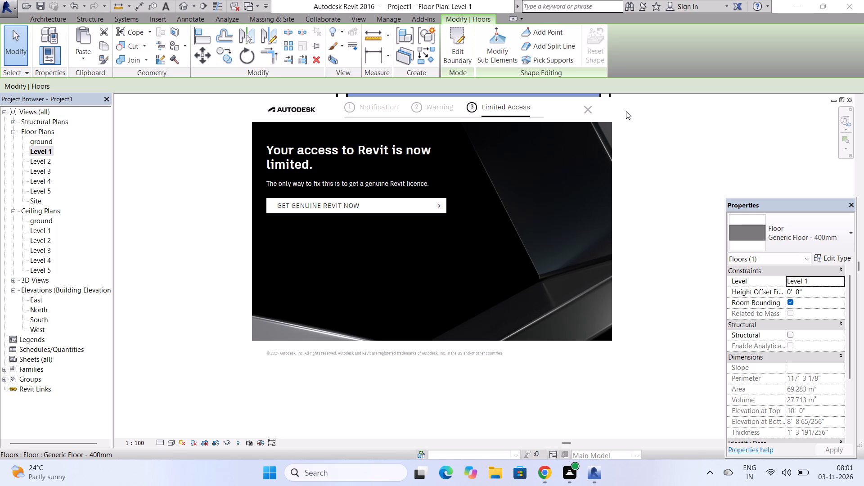
{"action": "left_click", "coordinate": [588, 109]}
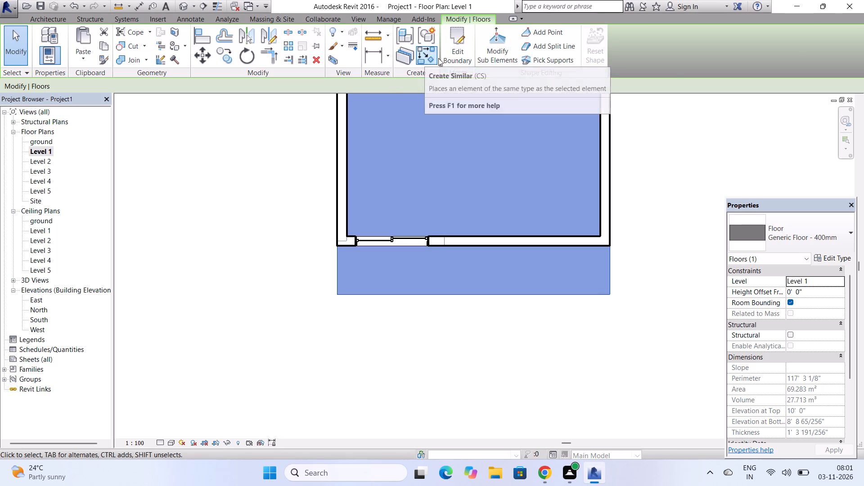
{"action": "left_click", "coordinate": [450, 58]}
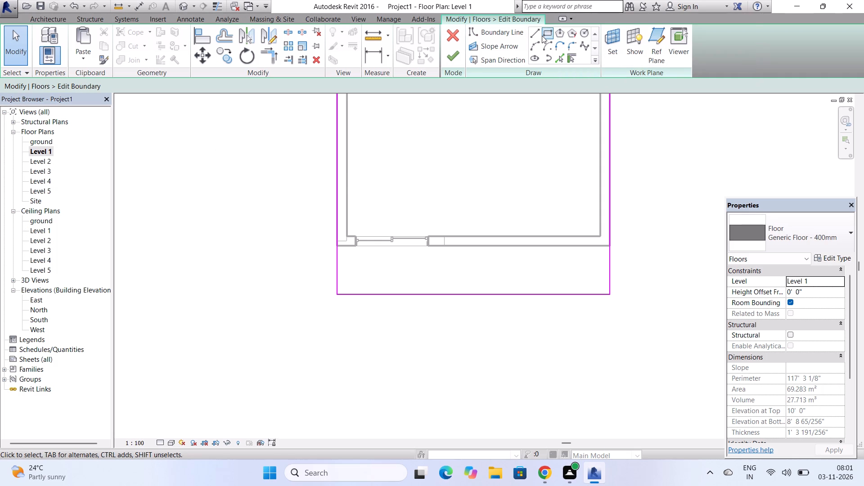
{"action": "left_click", "coordinate": [530, 36]}
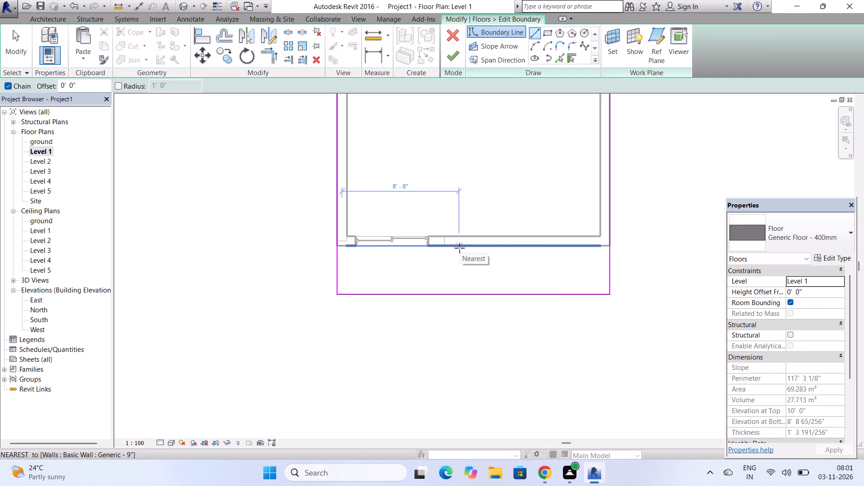
{"action": "left_click", "coordinate": [515, 246]}
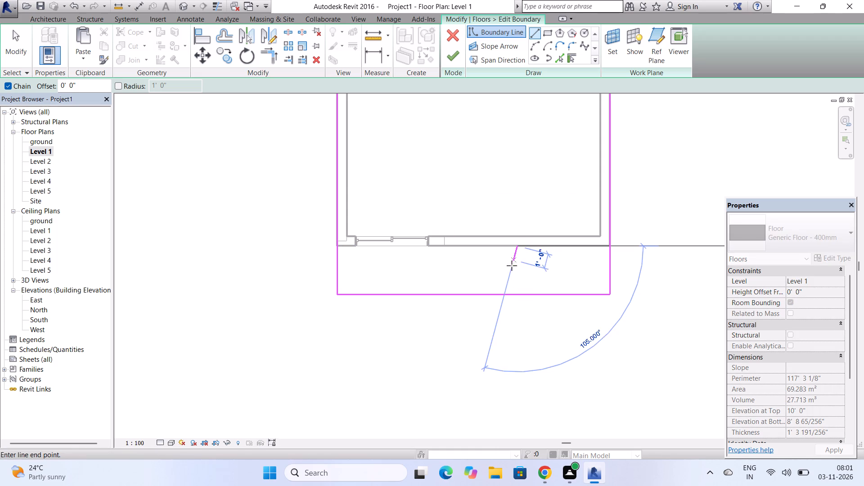
{"action": "left_click", "coordinate": [519, 297]}
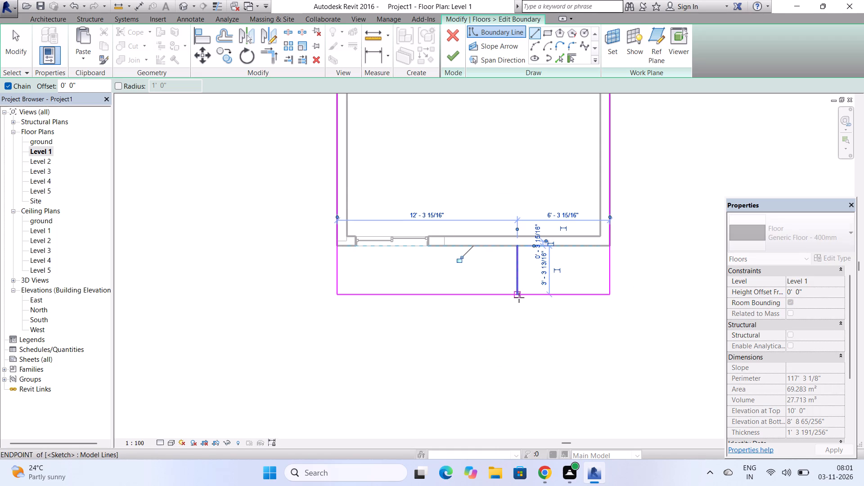
{"action": "left_click", "coordinate": [516, 247]}
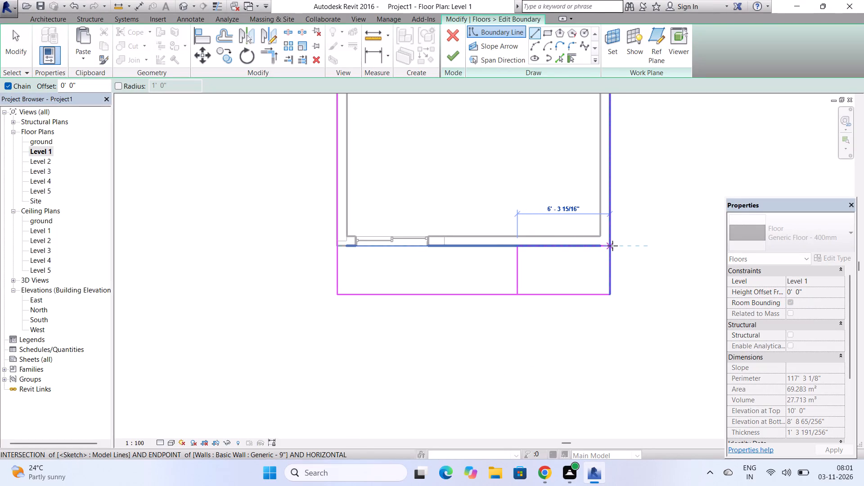
{"action": "left_click", "coordinate": [612, 246]}
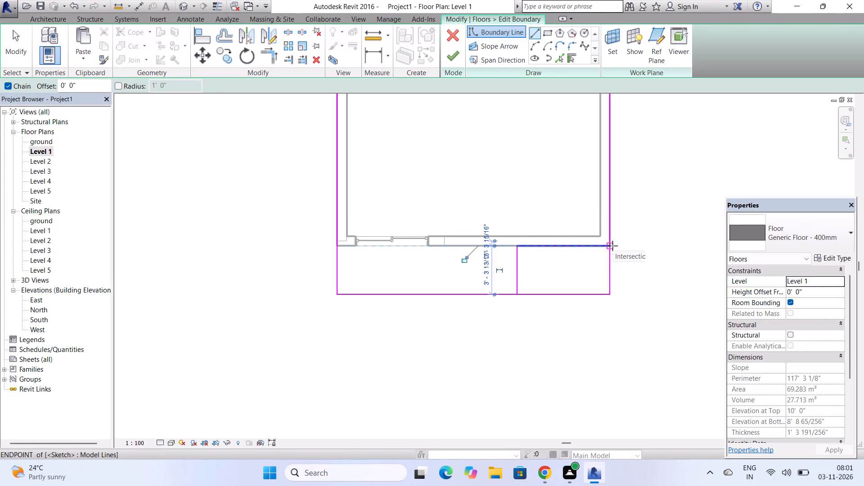
{"action": "key", "text": "Escape"}
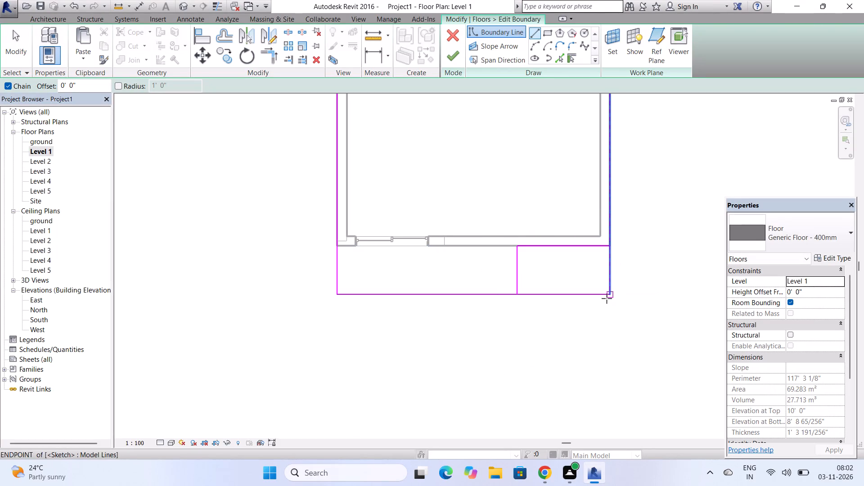
{"action": "key", "text": "Escape"}
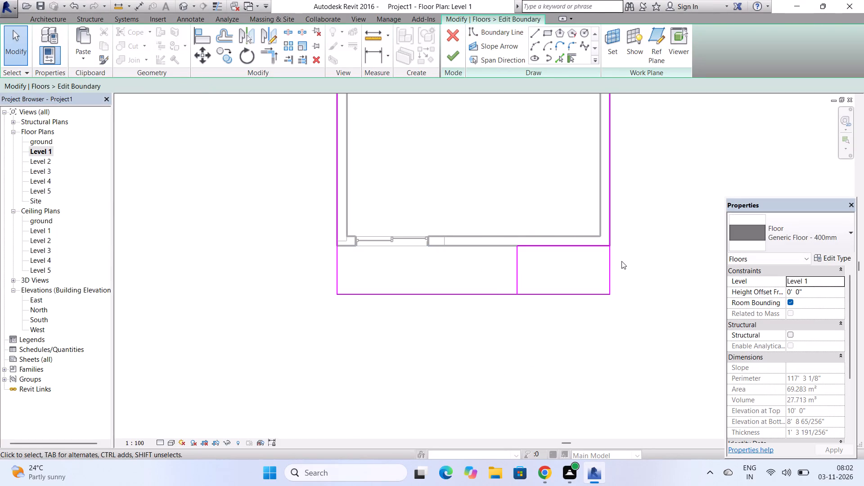
Shorten the slab's east and front boundary lines to meet the notch lines, finish the floor edit and view the building in 3D.
{"action": "left_click", "coordinate": [609, 273]}
{"action": "left_click_drag", "start_coordinate": [611, 293], "coordinate": [606, 247]}
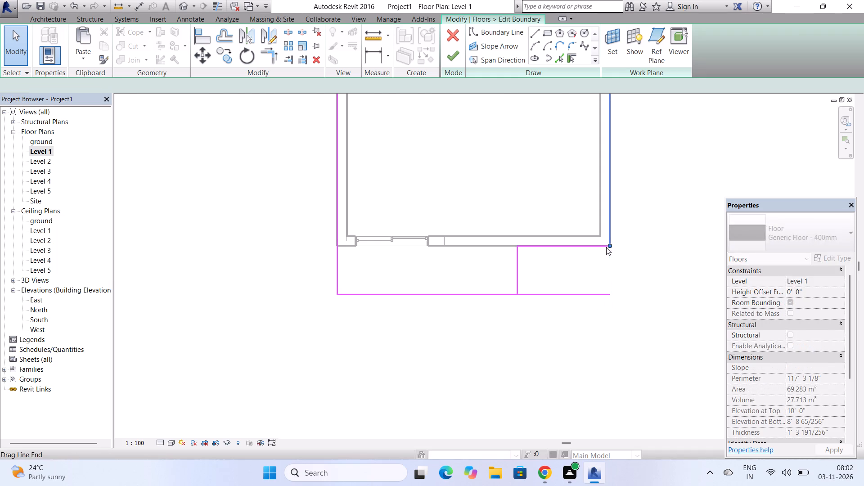
{"action": "left_click", "coordinate": [590, 292]}
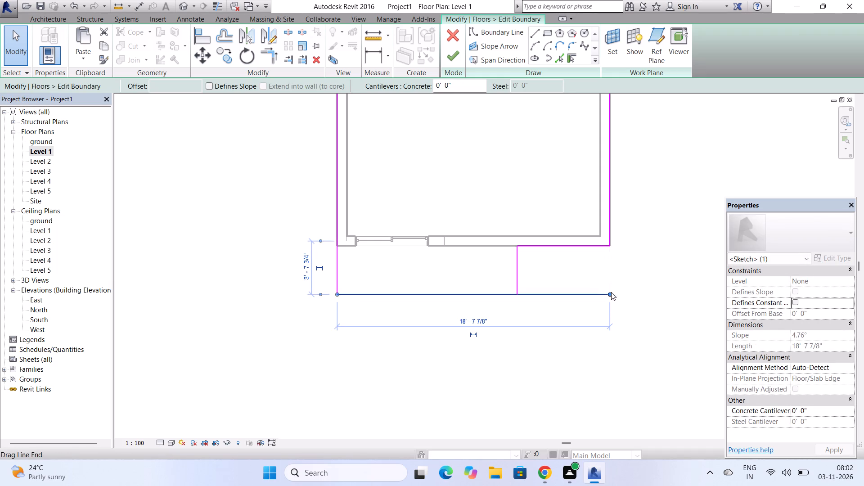
{"action": "left_click_drag", "start_coordinate": [611, 292], "coordinate": [571, 294]}
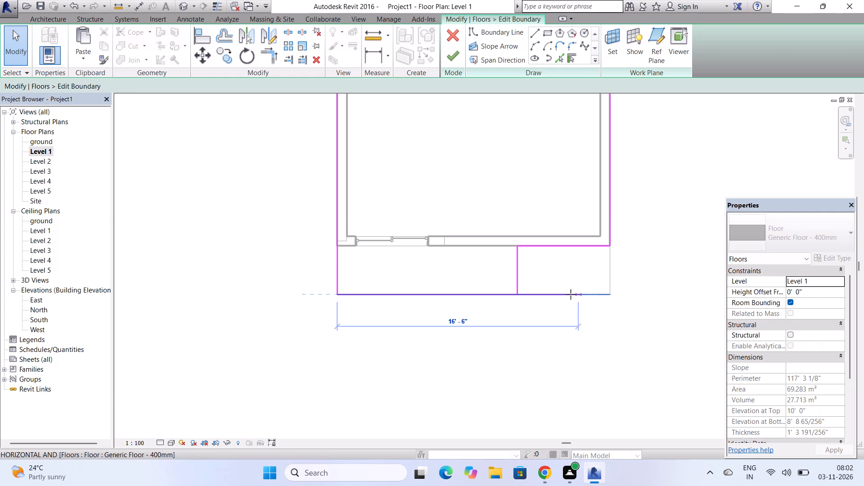
{"action": "left_click_drag", "start_coordinate": [571, 294], "coordinate": [516, 295]}
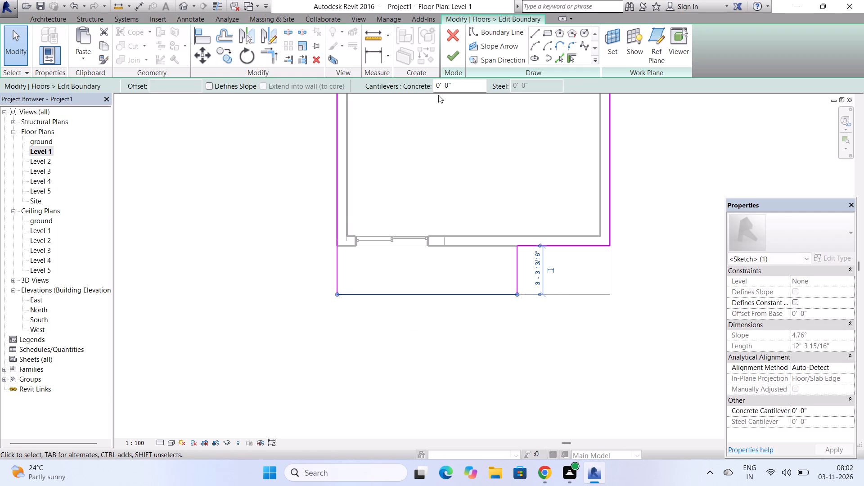
{"action": "left_click", "coordinate": [450, 58]}
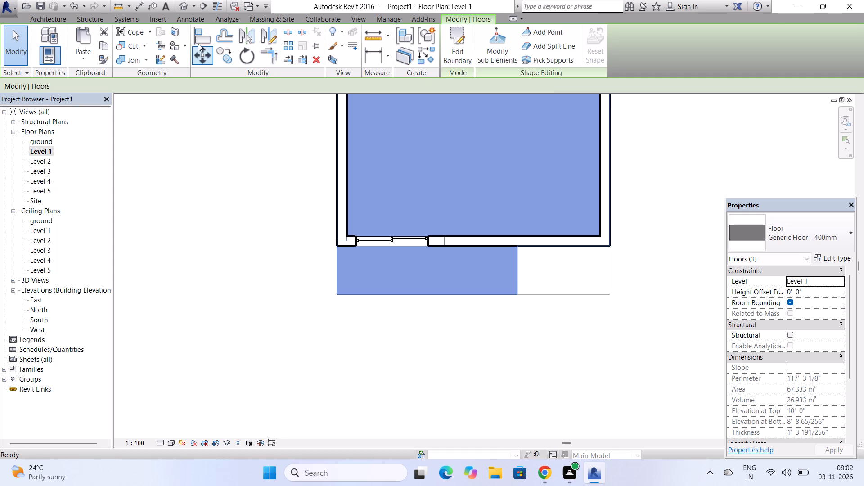
{"action": "left_click", "coordinate": [186, 6]}
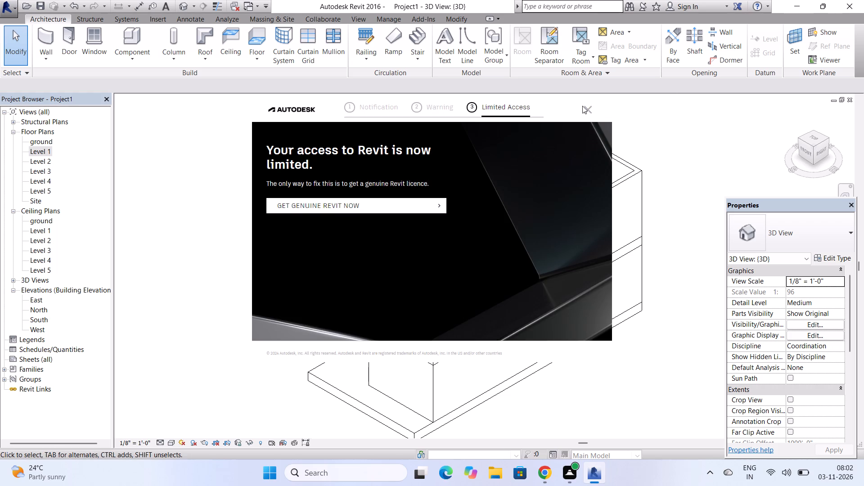
Dismiss the licence notice and examine the notched Level 1 slab and the building front in the 3D view.
{"action": "left_click", "coordinate": [582, 106]}
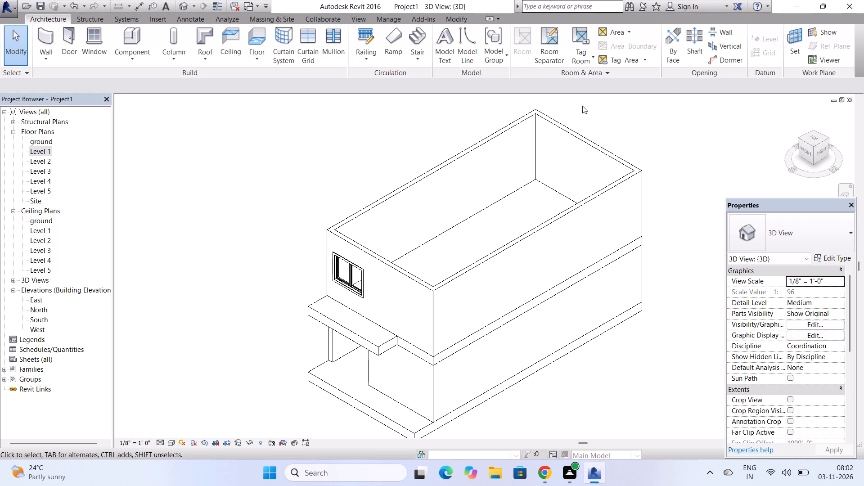
{"action": "scroll", "coordinate": [405, 369], "scroll_direction": "up", "scroll_amount": 10}
{"action": "scroll", "coordinate": [439, 274], "scroll_direction": "down", "scroll_amount": 4}
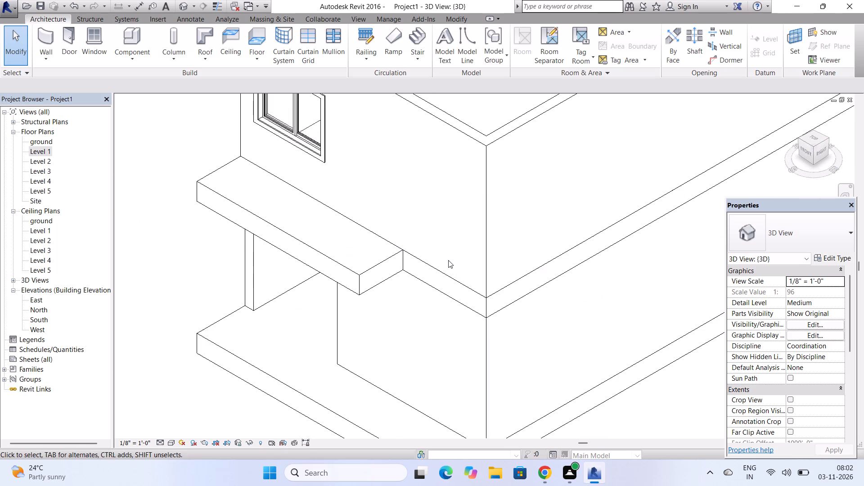
{"action": "scroll", "coordinate": [448, 260], "scroll_direction": "down", "scroll_amount": 3}
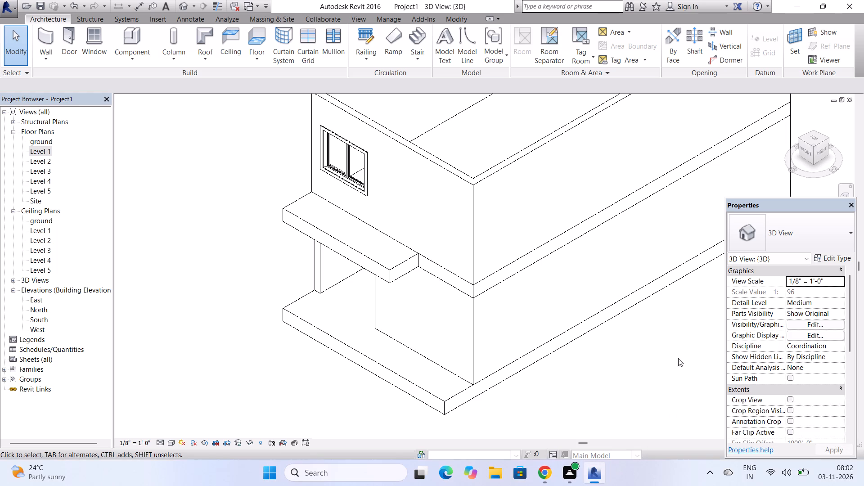
{"action": "scroll", "coordinate": [443, 220], "scroll_direction": "down", "scroll_amount": 5}
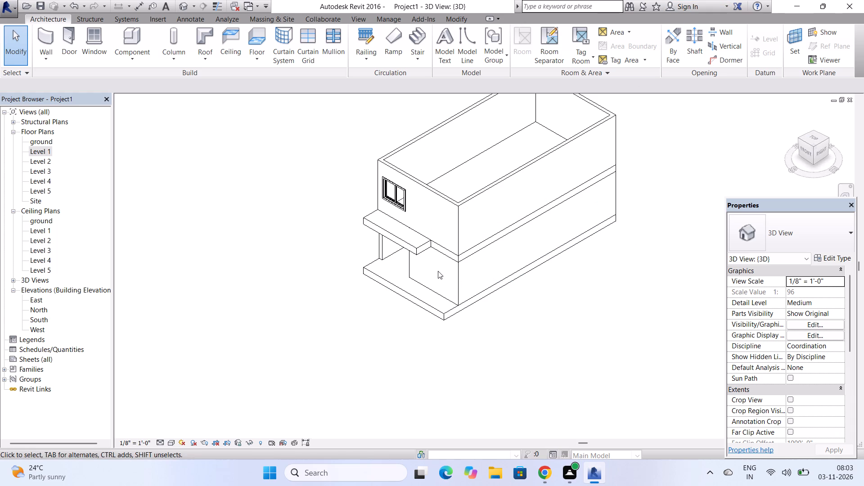
Copy the ground floor slab and paste it aligned to Level 2.
{"action": "left_click", "coordinate": [434, 305]}
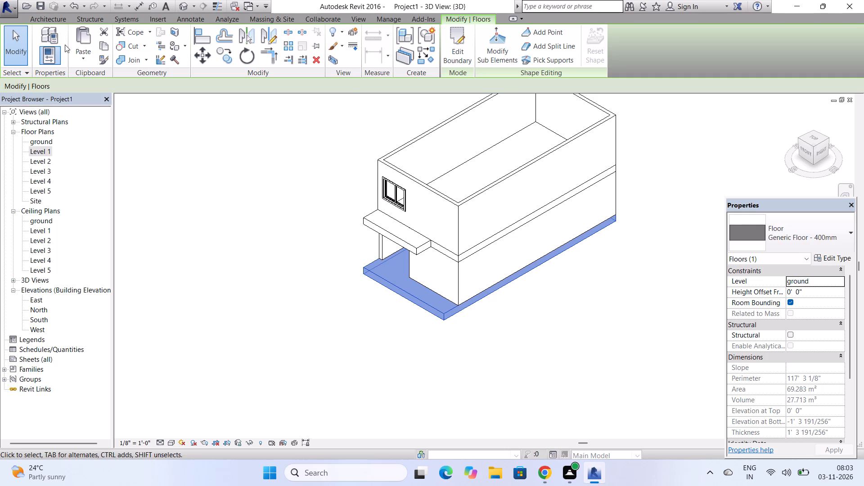
{"action": "left_click", "coordinate": [104, 46]}
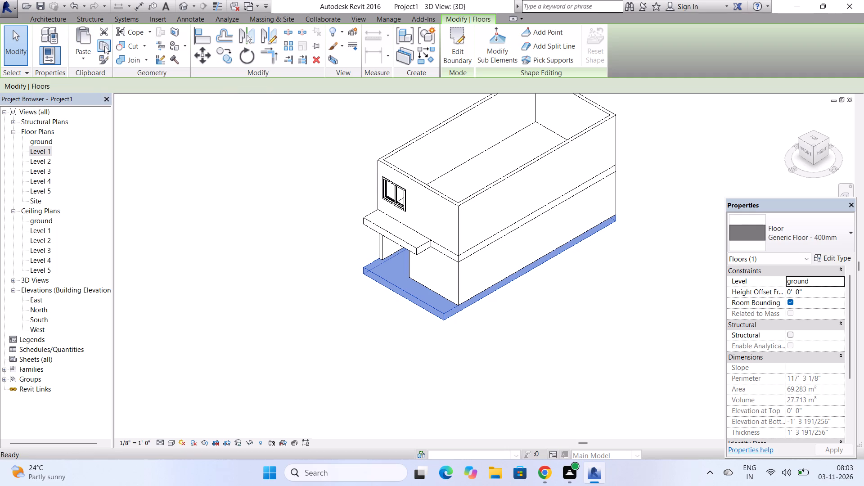
{"action": "left_click", "coordinate": [77, 56]}
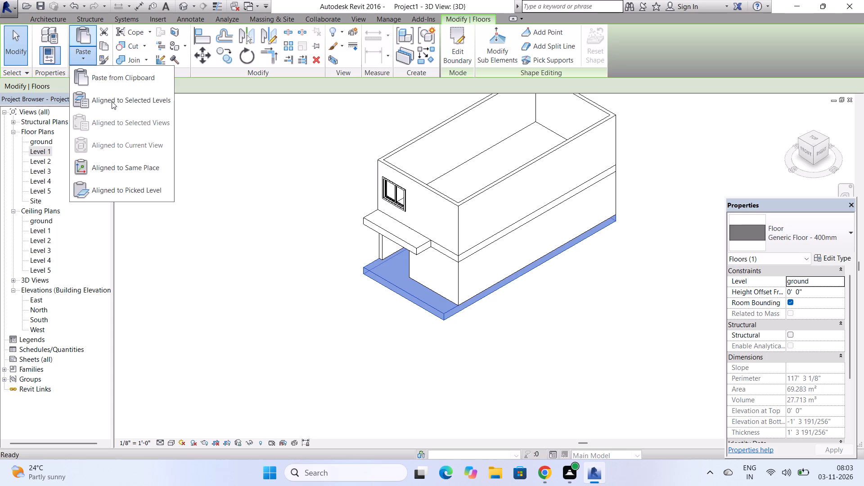
{"action": "left_click", "coordinate": [112, 101]}
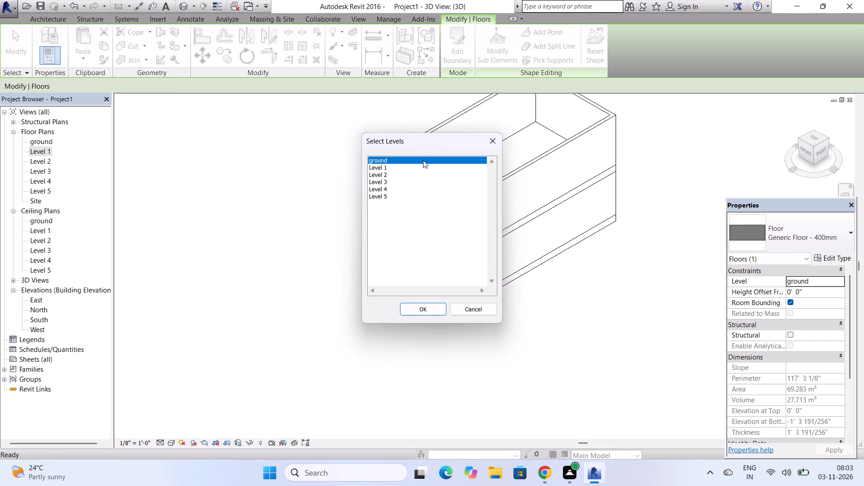
{"action": "scroll", "coordinate": [398, 168], "scroll_direction": "up", "scroll_amount": 2}
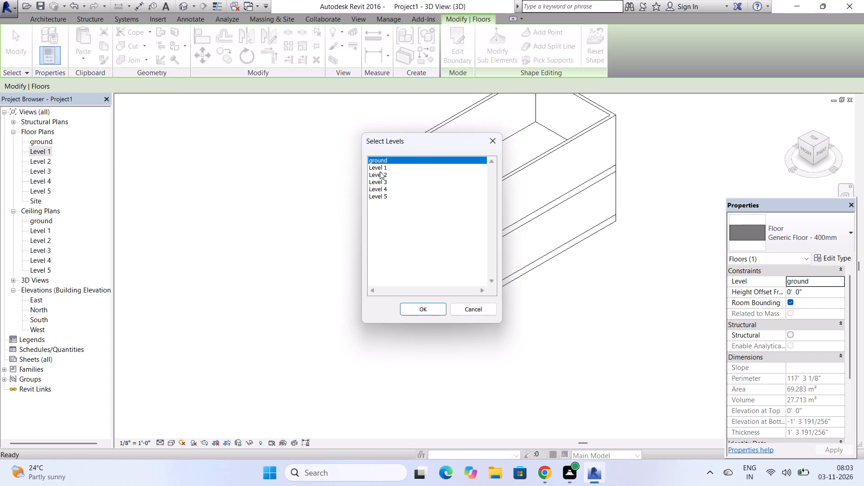
{"action": "left_click", "coordinate": [380, 171]}
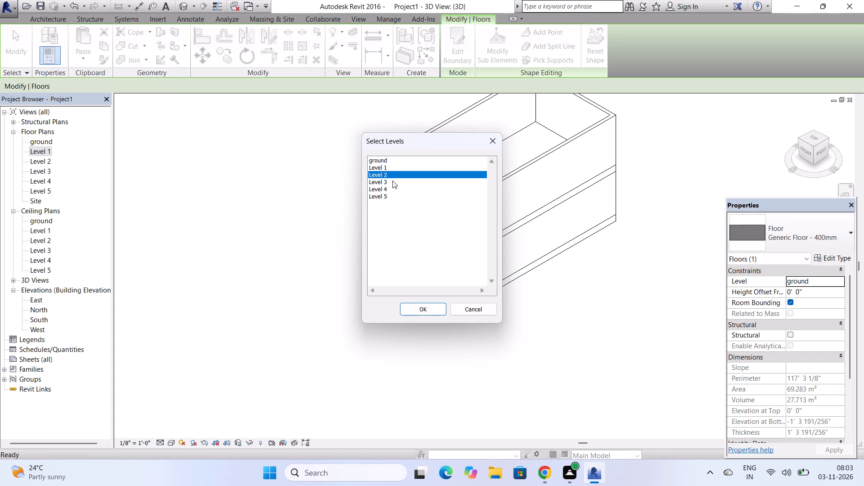
{"action": "left_click", "coordinate": [432, 310]}
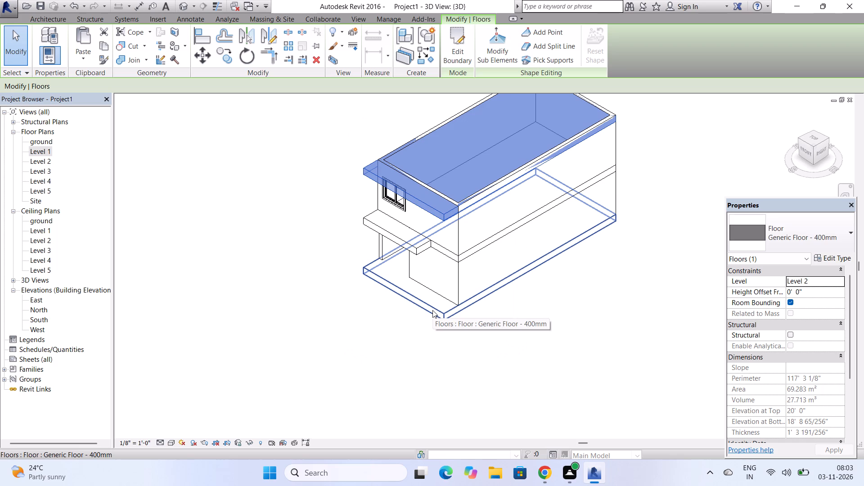
{"action": "key", "text": "Escape"}
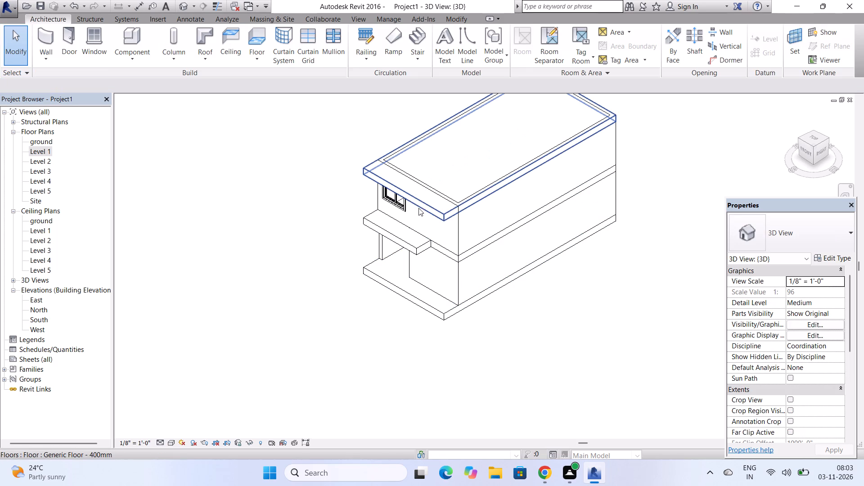
Edit the Level 2 slab's boundary so its front line sits flush with the front wall's outer face, finish, and view it in 3D.
{"action": "left_click", "coordinate": [421, 200]}
{"action": "double_click", "coordinate": [421, 200]}
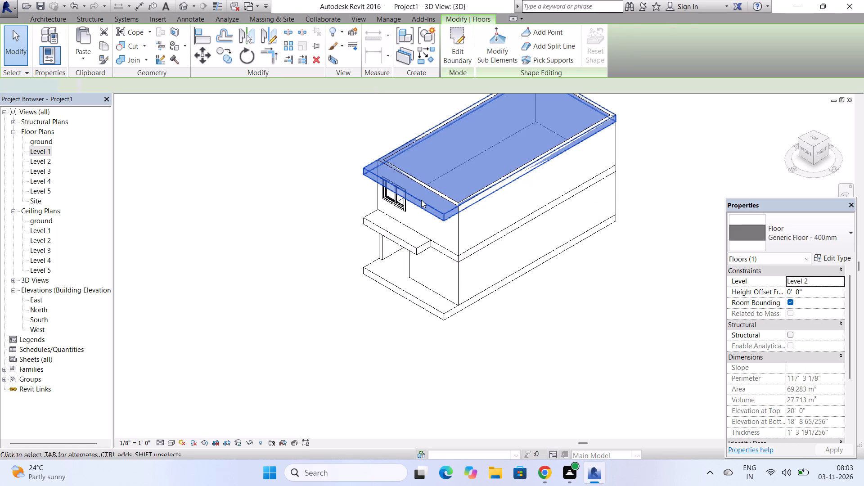
{"action": "double_click", "coordinate": [41, 163]}
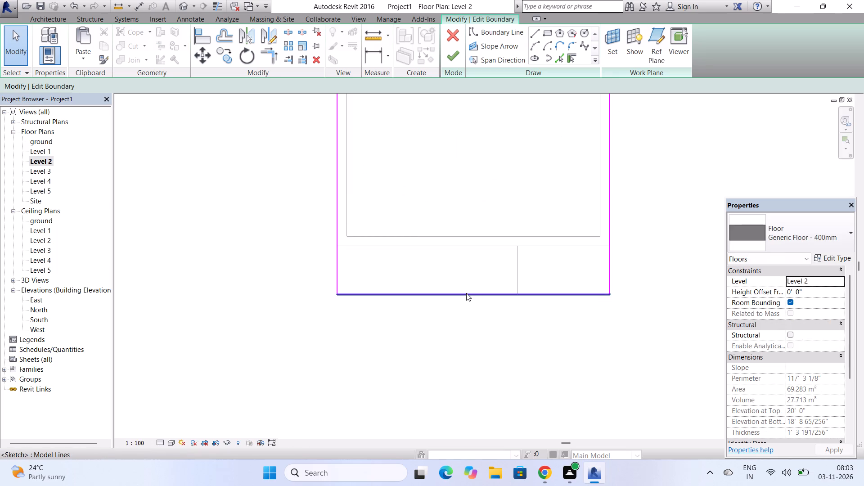
{"action": "left_click_drag", "start_coordinate": [466, 293], "coordinate": [466, 246]}
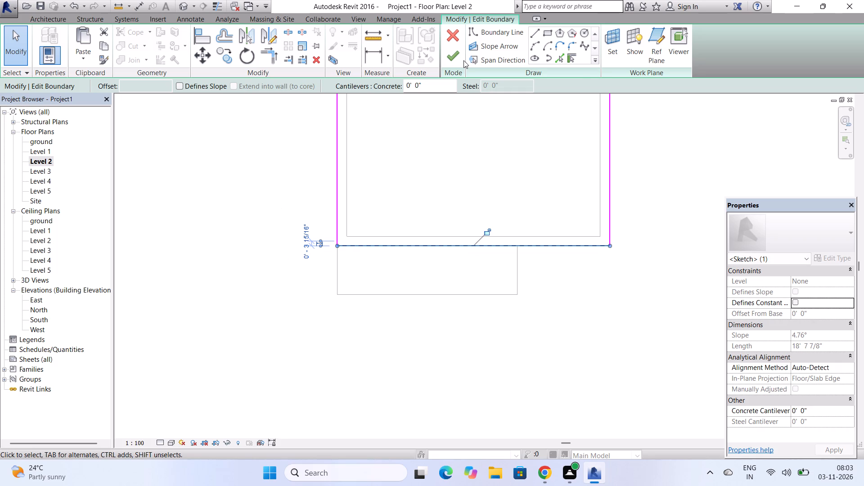
{"action": "left_click", "coordinate": [452, 54]}
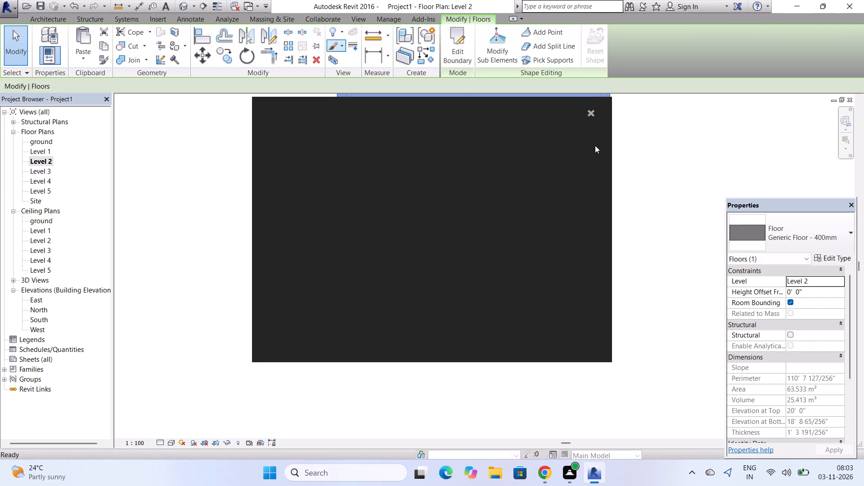
{"action": "left_click", "coordinate": [593, 112]}
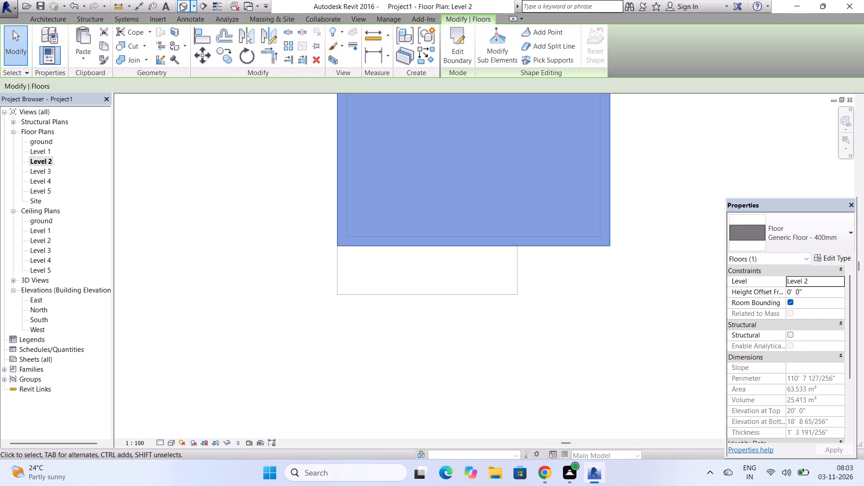
{"action": "left_click", "coordinate": [180, 4]}
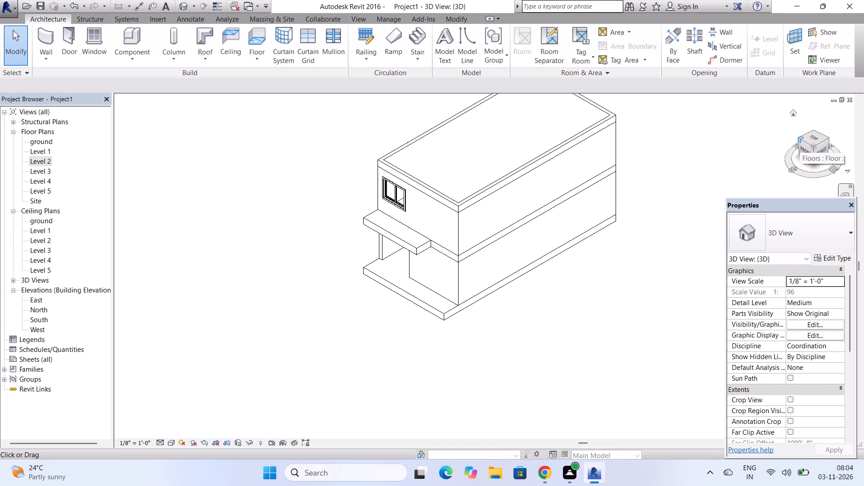
Orient the 3D view to the building front and start an in-place model in the Walls category with the default name.
{"action": "left_click_drag", "start_coordinate": [800, 140], "coordinate": [197, 124]}
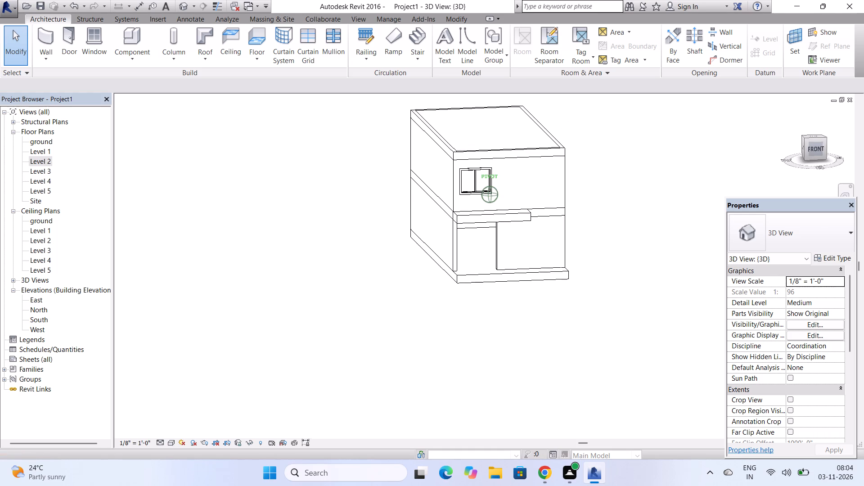
{"action": "left_click_drag", "start_coordinate": [197, 124], "coordinate": [174, 132]}
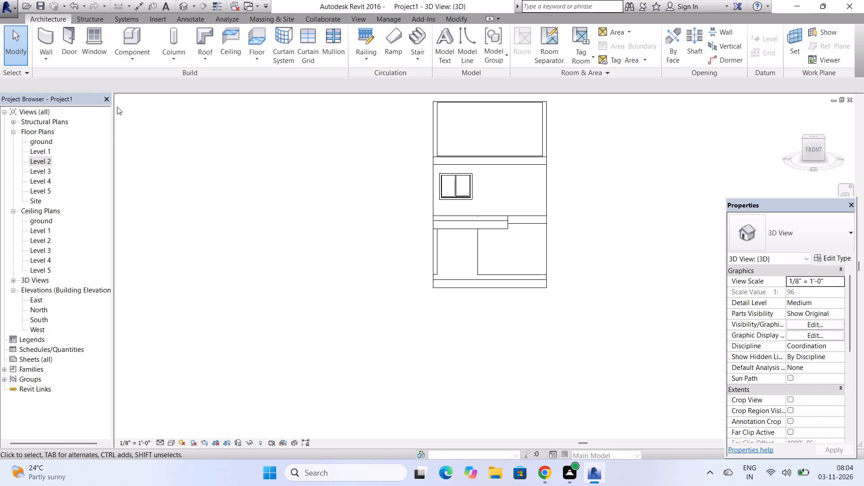
{"action": "left_click", "coordinate": [123, 52]}
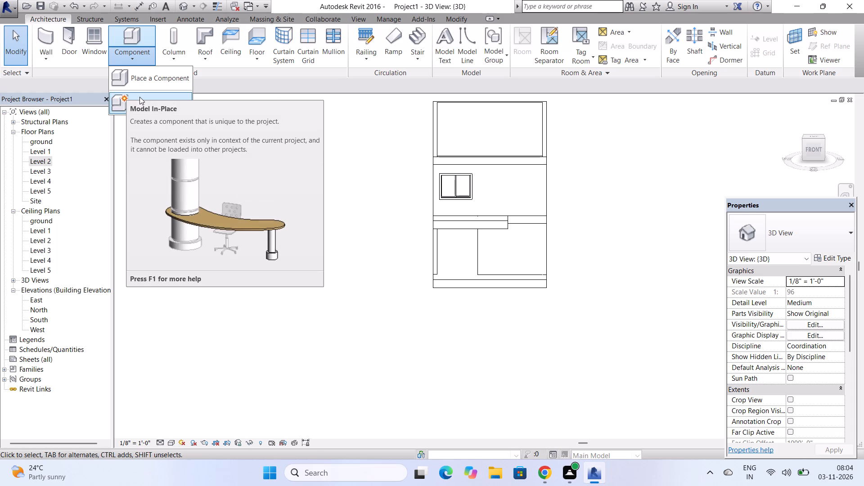
{"action": "left_click", "coordinate": [139, 97]}
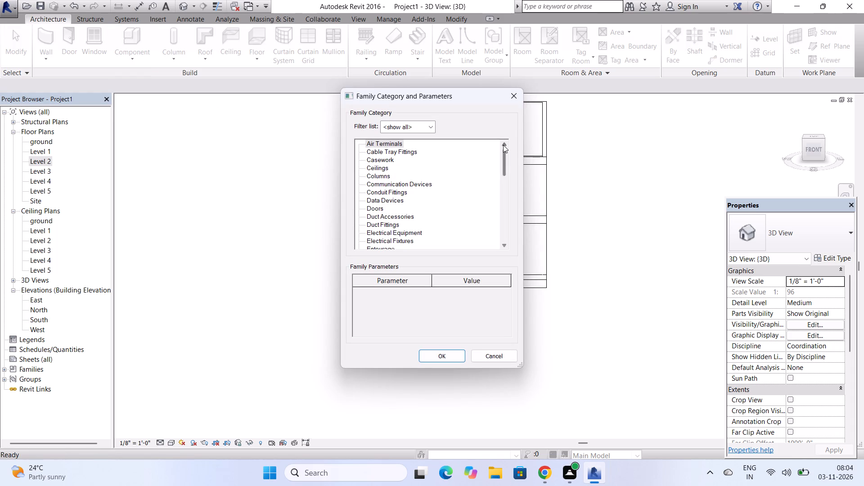
{"action": "scroll", "coordinate": [427, 182], "scroll_direction": "down", "scroll_amount": 20}
{"action": "scroll", "coordinate": [427, 182], "scroll_direction": "down", "scroll_amount": 10}
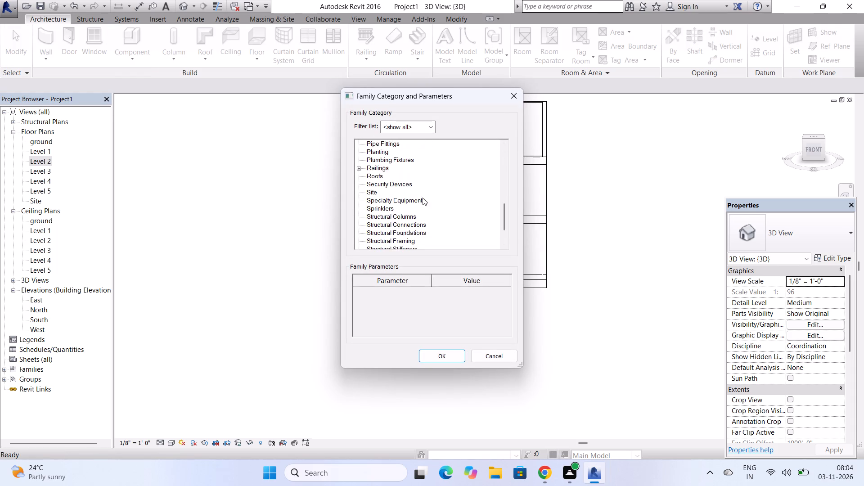
{"action": "scroll", "coordinate": [423, 198], "scroll_direction": "down", "scroll_amount": 9}
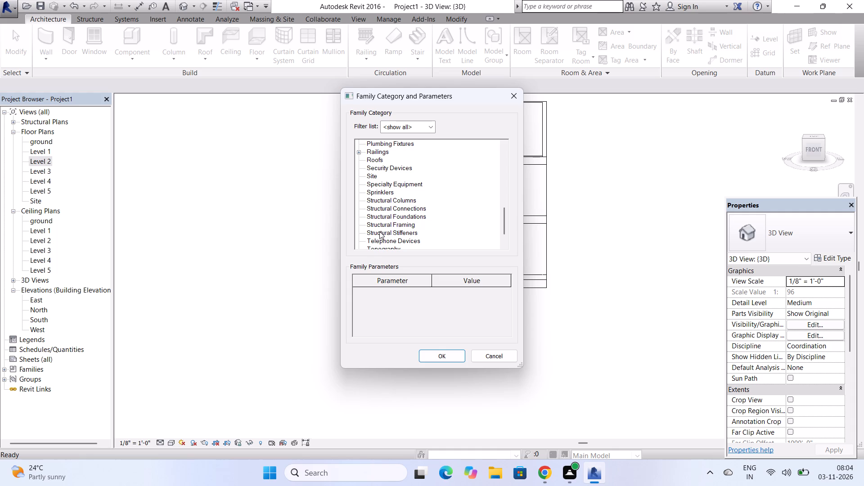
{"action": "left_click", "coordinate": [379, 231]}
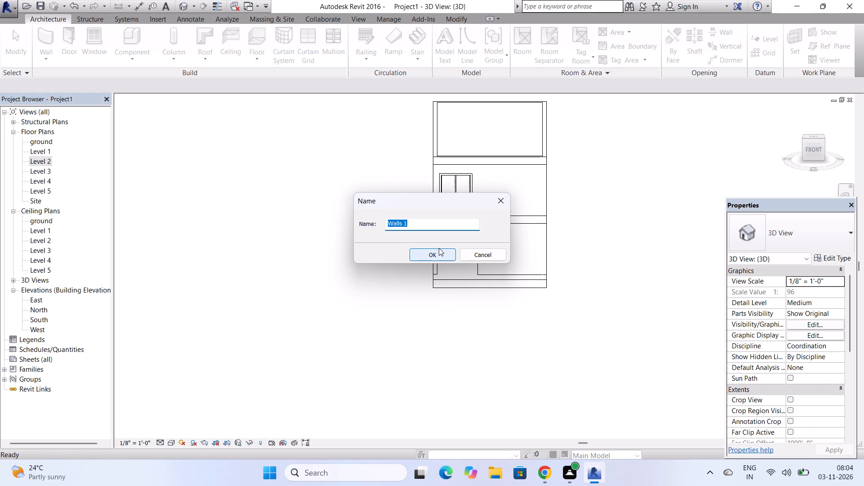
{"action": "left_click", "coordinate": [439, 248]}
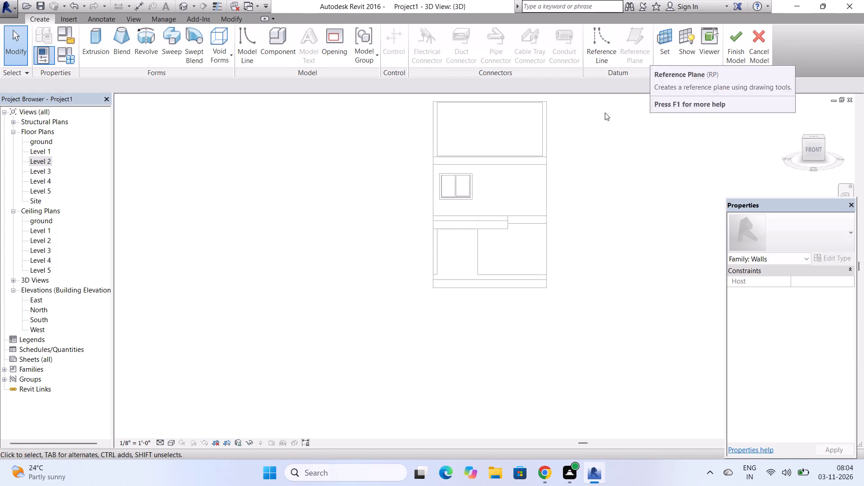
Set the work plane by picking the ground floor front wall's face as the plane.
{"action": "left_click", "coordinate": [661, 57]}
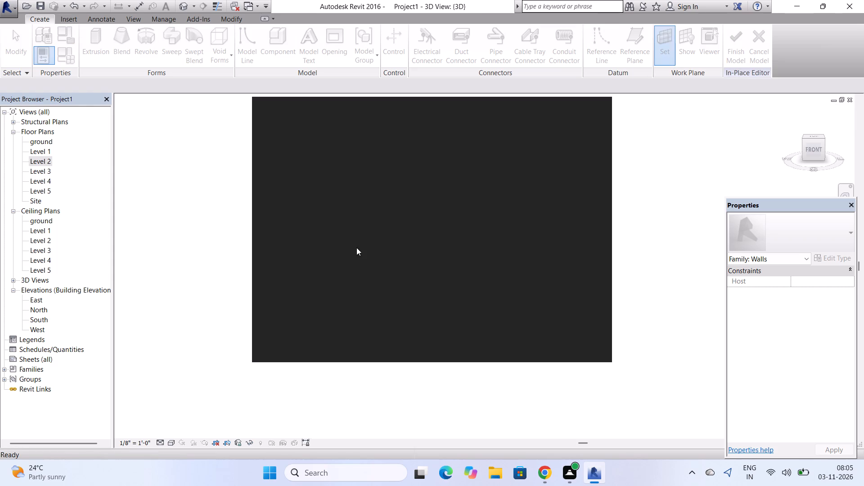
{"action": "left_click", "coordinate": [596, 113]}
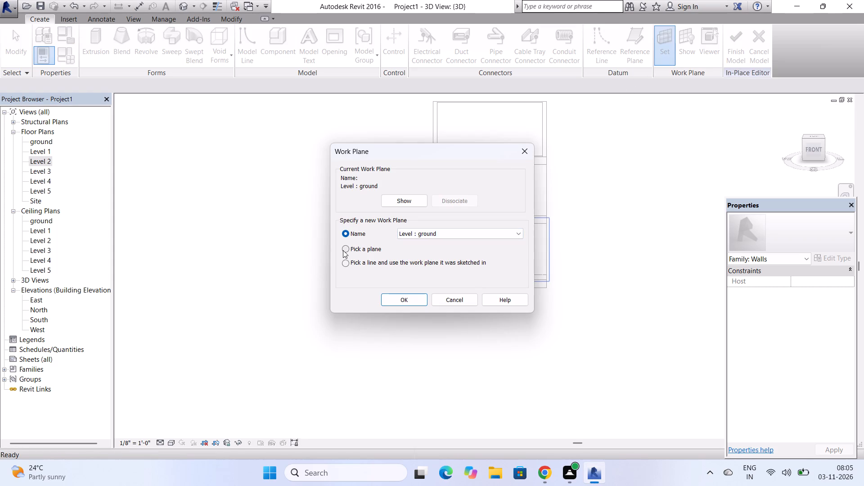
{"action": "left_click", "coordinate": [343, 250]}
{"action": "left_click", "coordinate": [396, 300]}
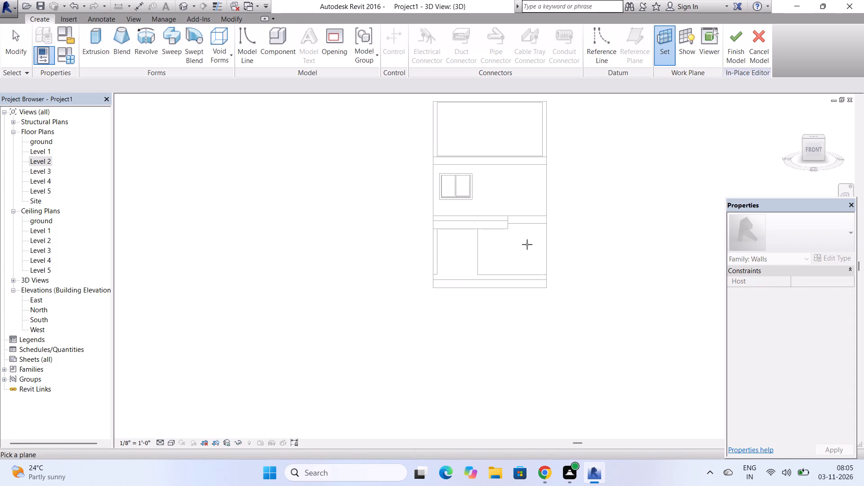
{"action": "left_click", "coordinate": [527, 273]}
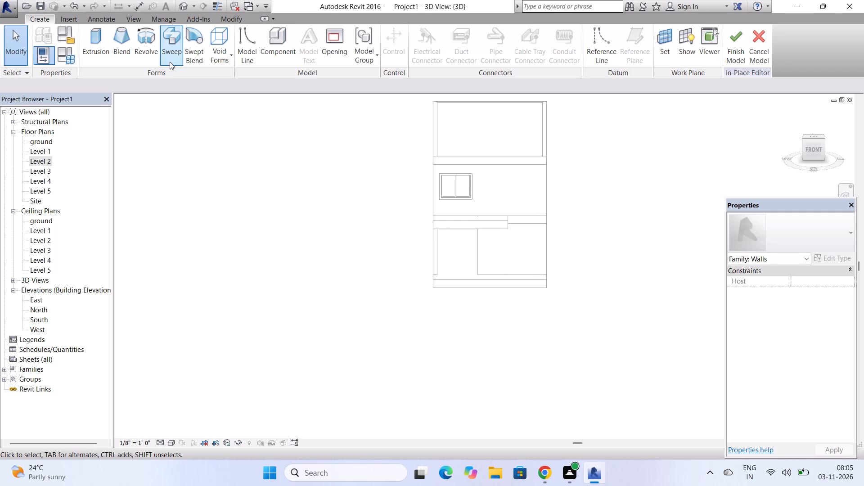
Extrude a rectangle about 6'-6" wide by 29'-6" high, 1' deep, from the front wall's bottom right corner and finish the in-place model.
{"action": "left_click", "coordinate": [87, 43]}
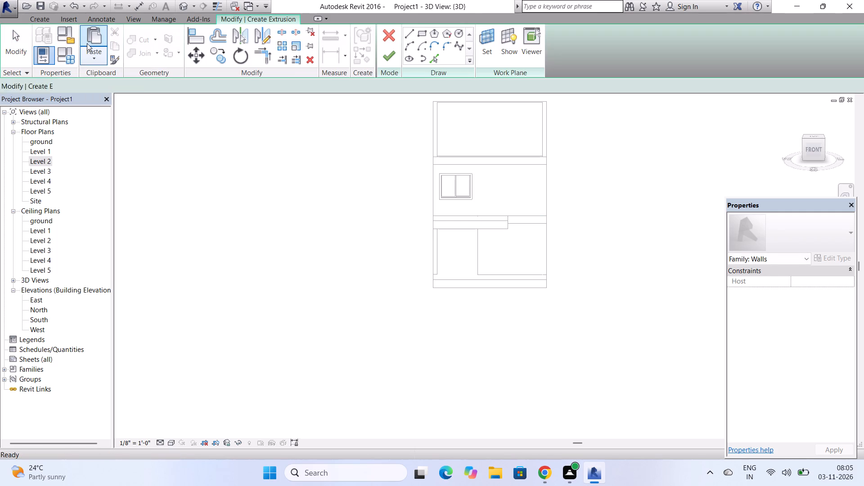
{"action": "left_click", "coordinate": [425, 29]}
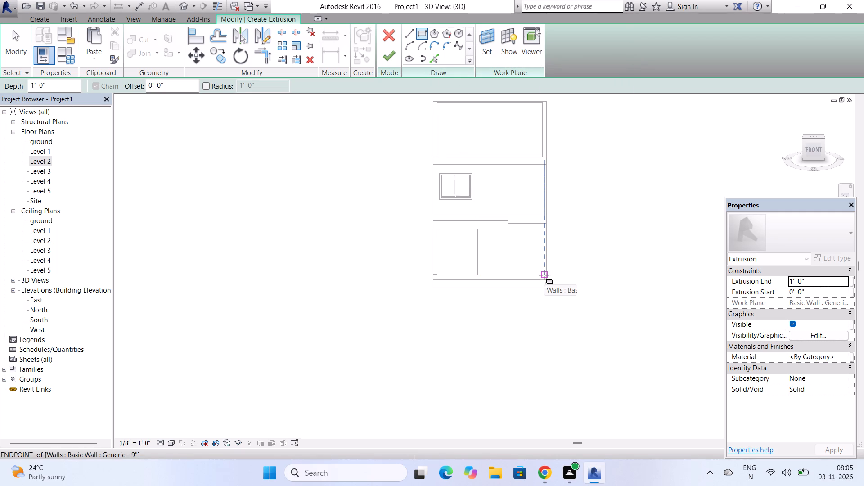
{"action": "scroll", "coordinate": [544, 275], "scroll_direction": "up", "scroll_amount": 2}
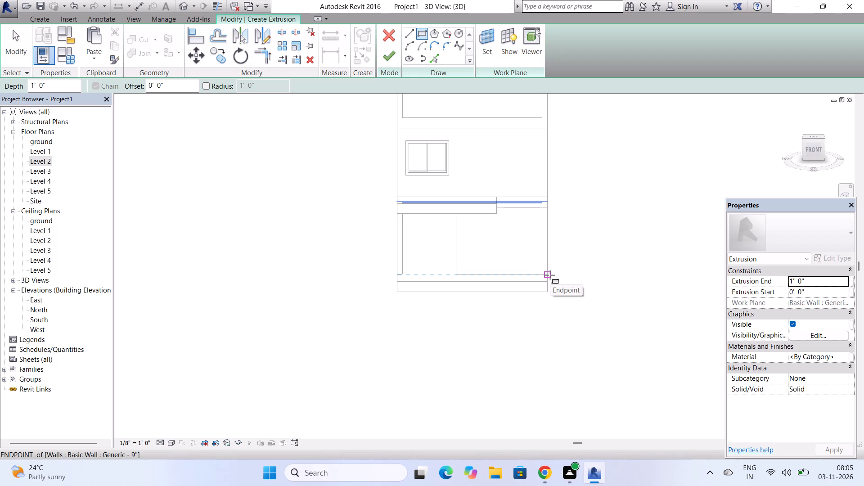
{"action": "left_click", "coordinate": [550, 275]}
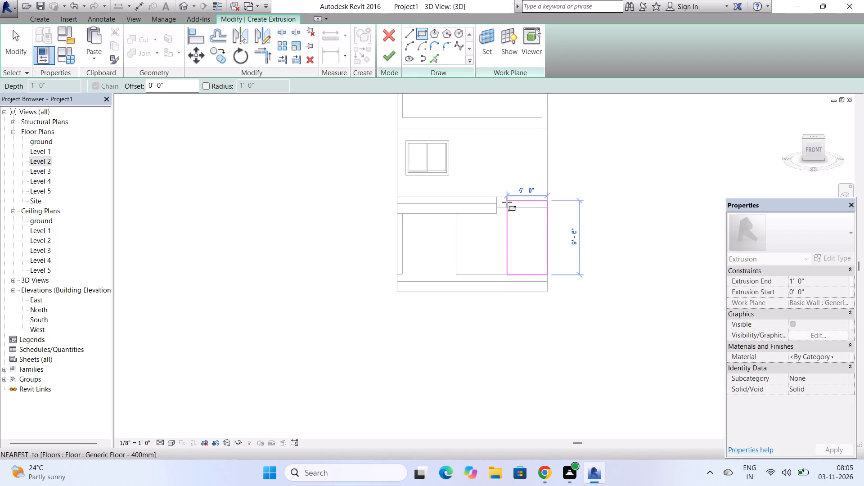
{"action": "scroll", "coordinate": [507, 206], "scroll_direction": "down", "scroll_amount": 3}
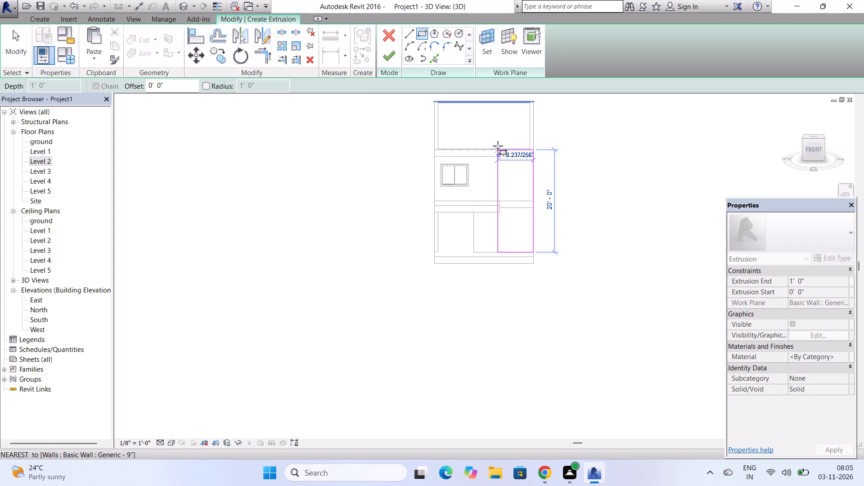
{"action": "left_click", "coordinate": [498, 101]}
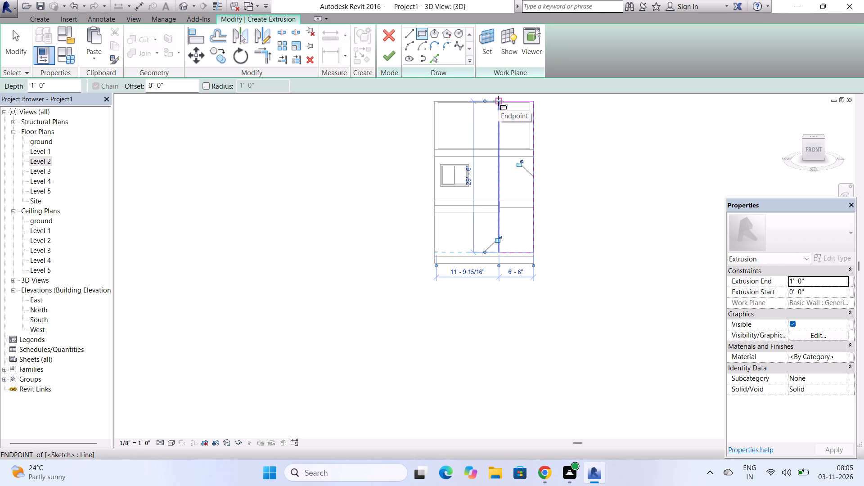
{"action": "left_click", "coordinate": [387, 54]}
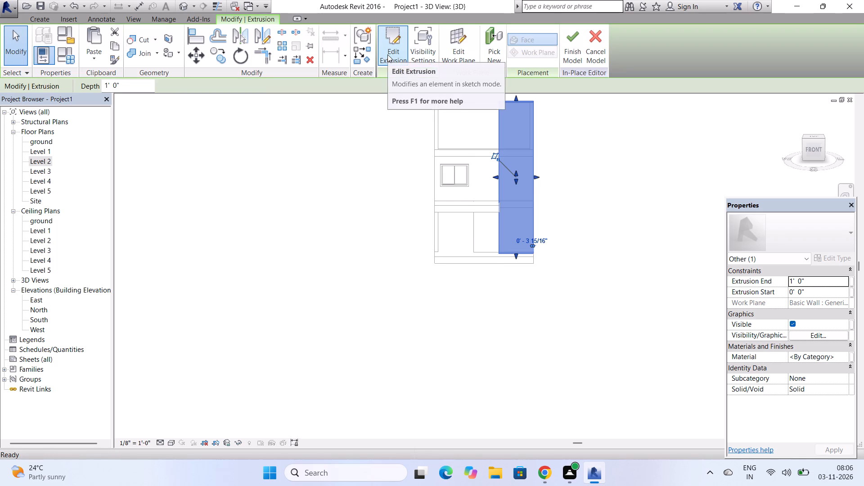
{"action": "left_click", "coordinate": [568, 52]}
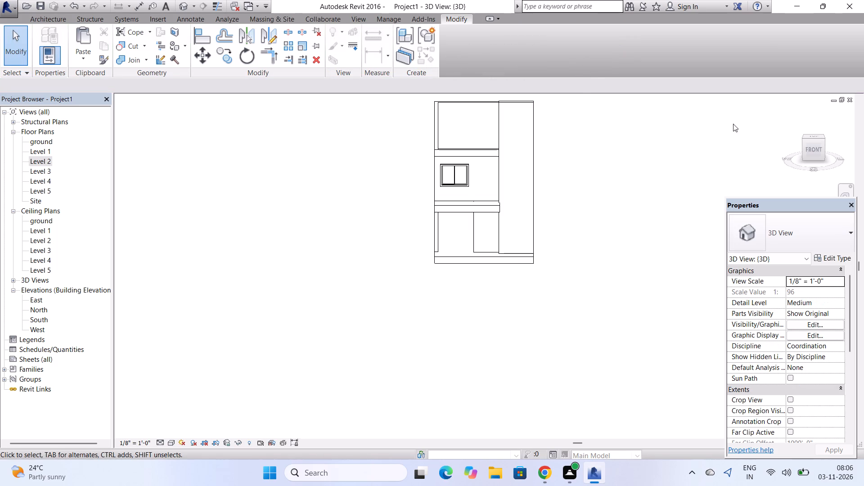
Lower the top edge of the tall front facade extrusion, keeping it a short height above the roof slab.
{"action": "left_click", "coordinate": [804, 141]}
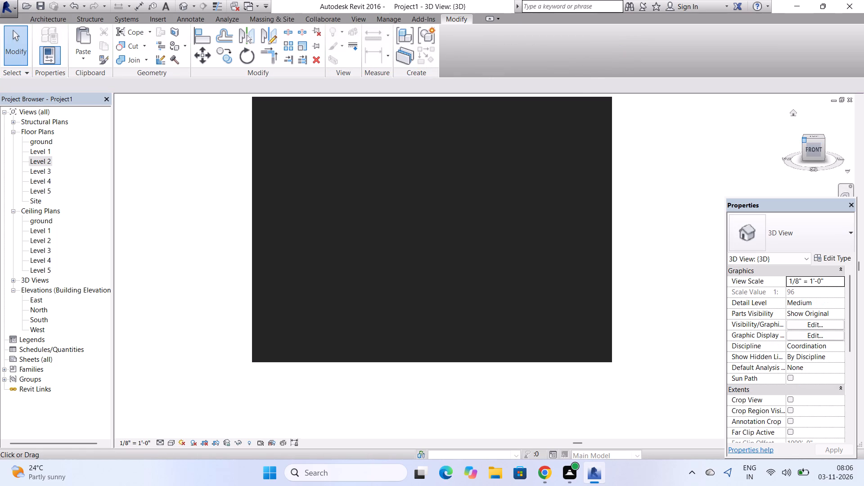
{"action": "left_click", "coordinate": [594, 110]}
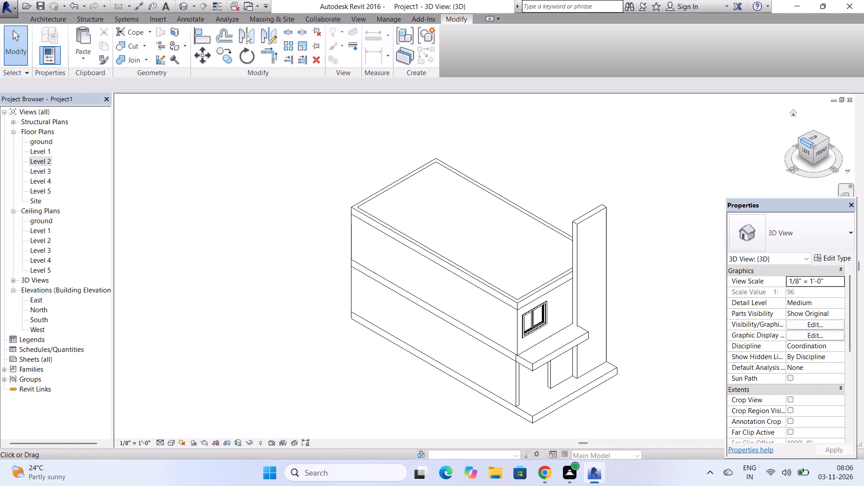
{"action": "left_click_drag", "start_coordinate": [812, 148], "coordinate": [804, 148]}
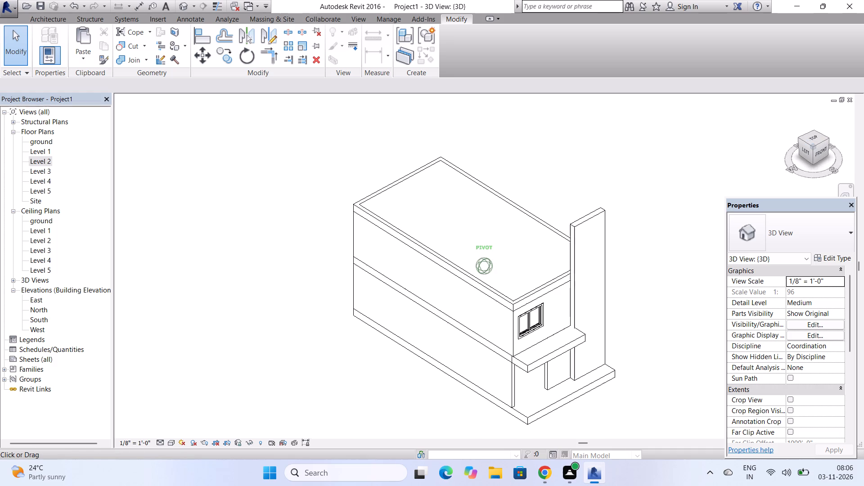
{"action": "left_click_drag", "start_coordinate": [804, 148], "coordinate": [657, 112]}
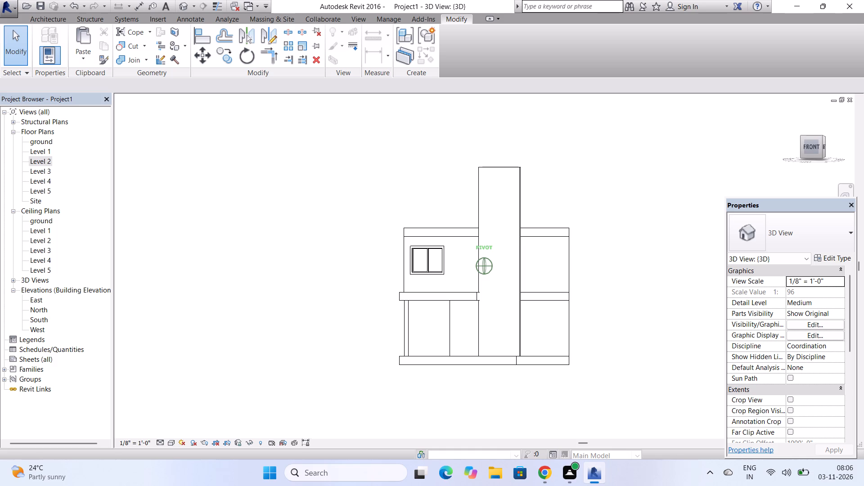
{"action": "left_click_drag", "start_coordinate": [657, 112], "coordinate": [706, 112]}
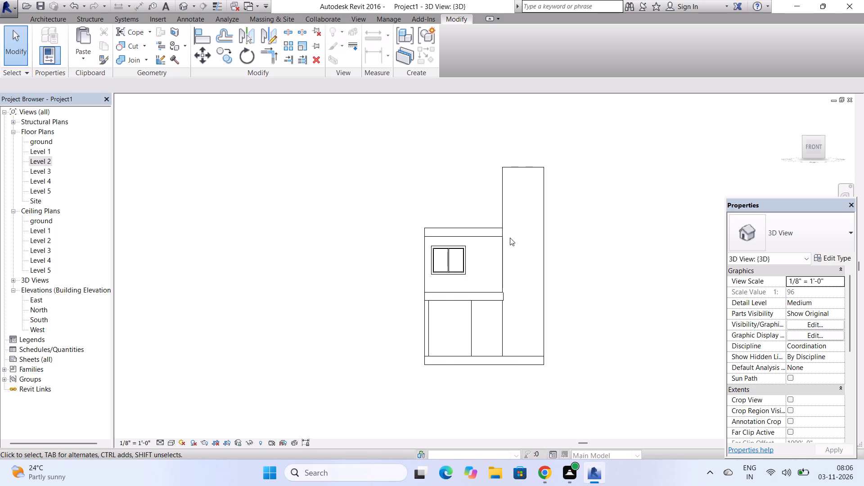
{"action": "left_click", "coordinate": [528, 169]}
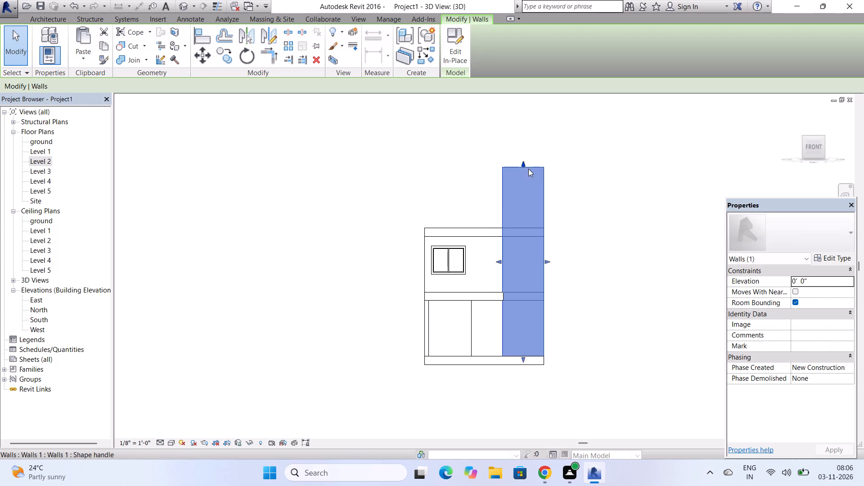
{"action": "left_click_drag", "start_coordinate": [525, 164], "coordinate": [526, 195]}
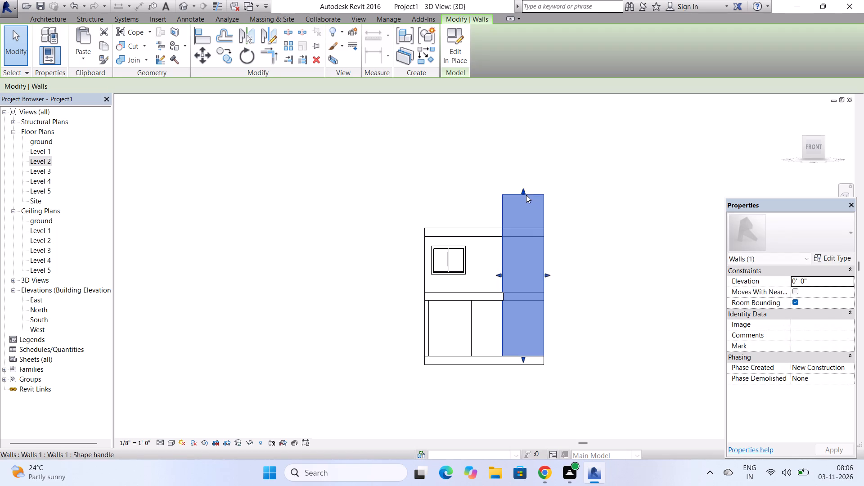
{"action": "left_click", "coordinate": [19, 170]}
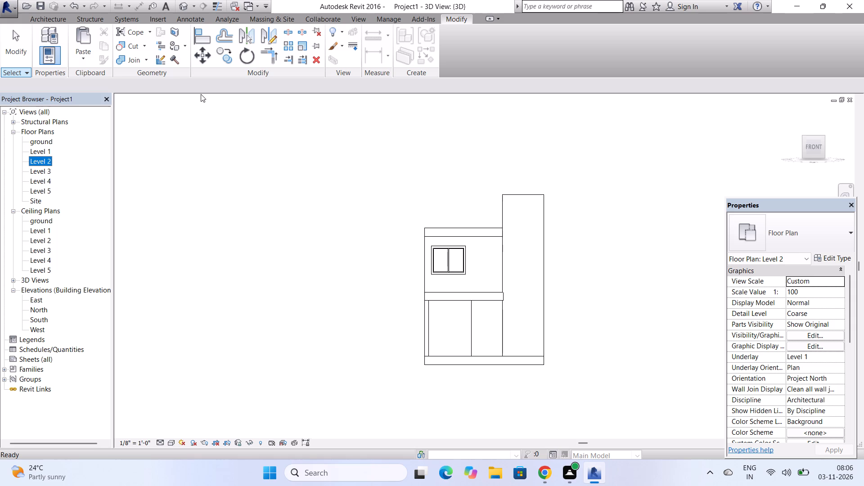
Start another in-place model and look through the family categories for the one to assign.
{"action": "left_click", "coordinate": [63, 18]}
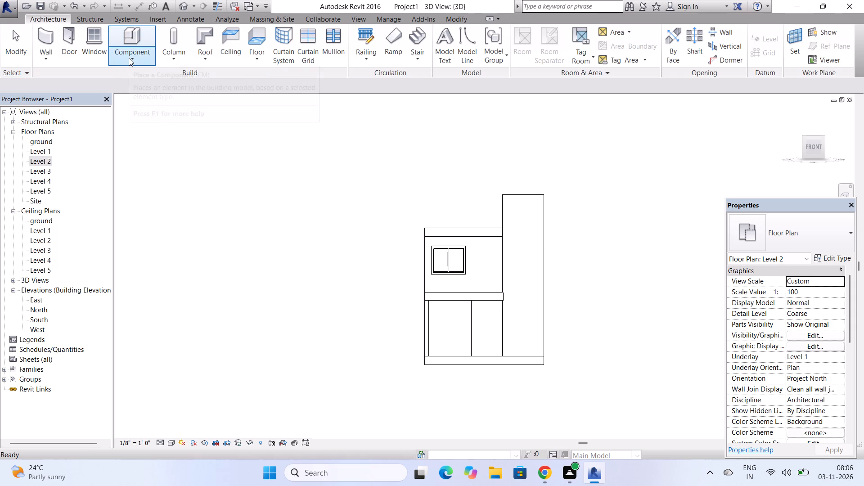
{"action": "left_click", "coordinate": [129, 58]}
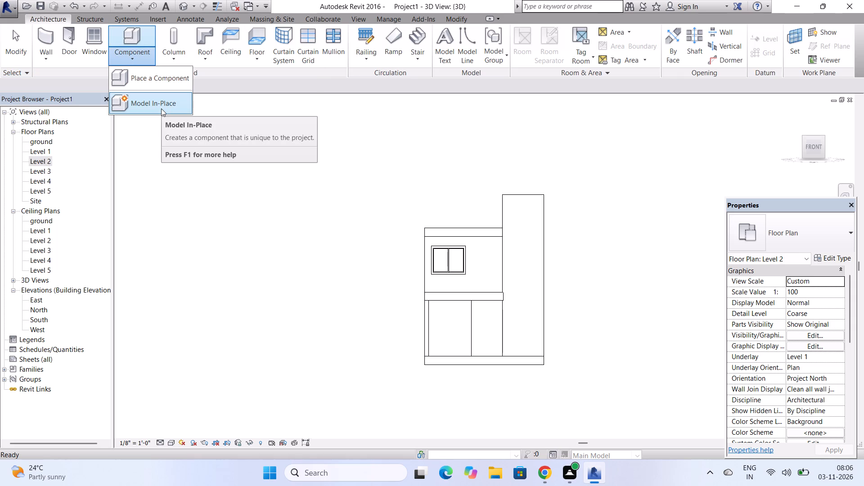
{"action": "left_click", "coordinate": [161, 100]}
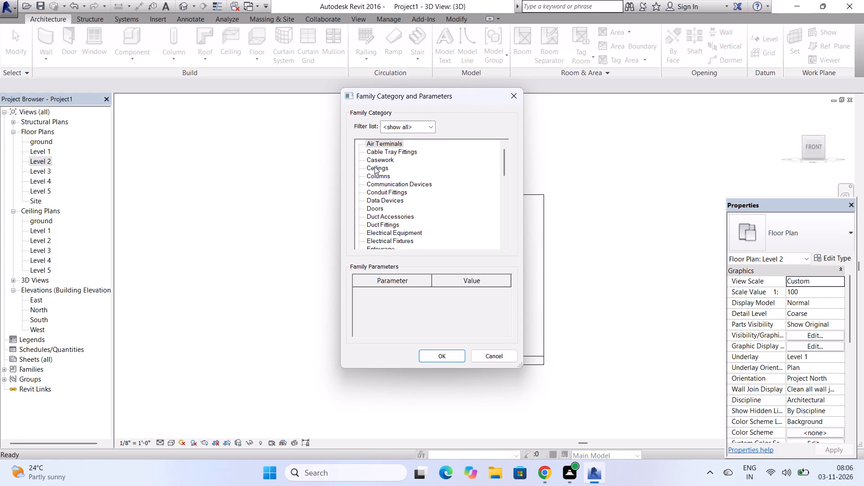
{"action": "scroll", "coordinate": [358, 181], "scroll_direction": "down", "scroll_amount": 16}
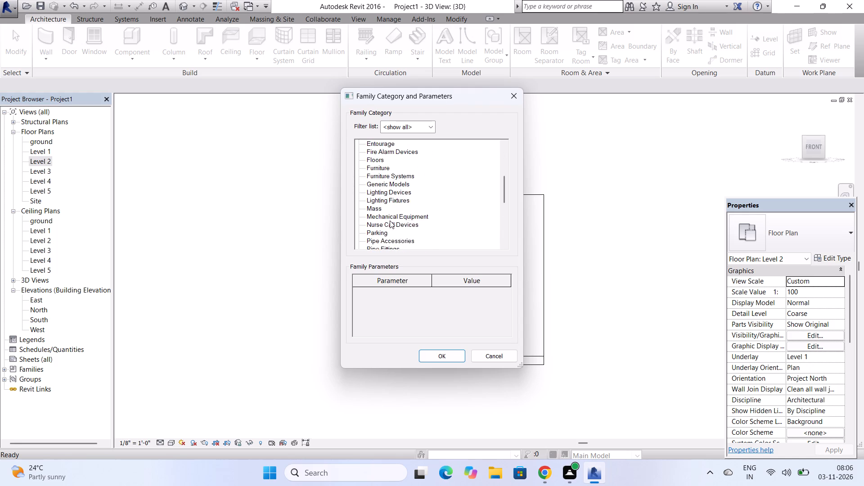
{"action": "scroll", "coordinate": [390, 220], "scroll_direction": "down", "scroll_amount": 20}
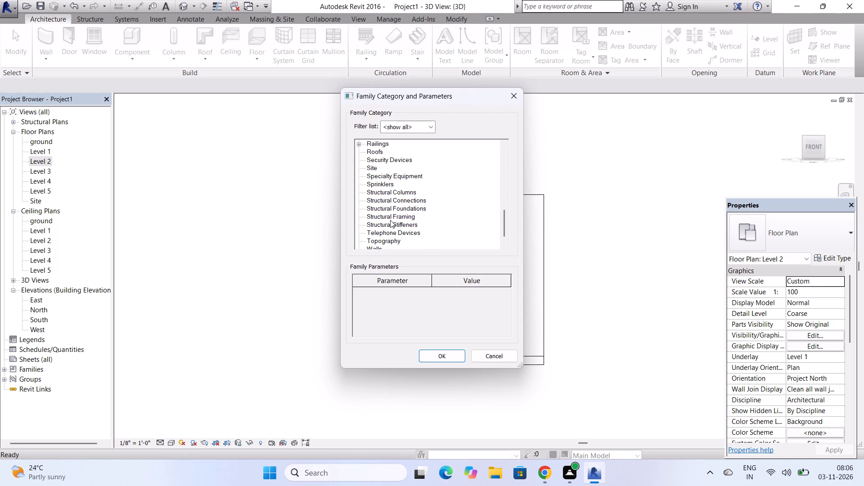
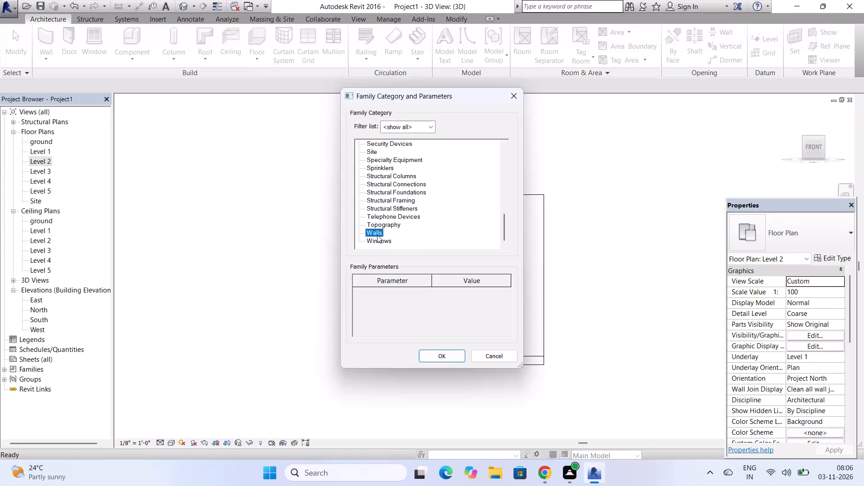
Assign the Walls category to the new in-place model and accept its default name.
{"action": "left_click", "coordinate": [444, 355]}
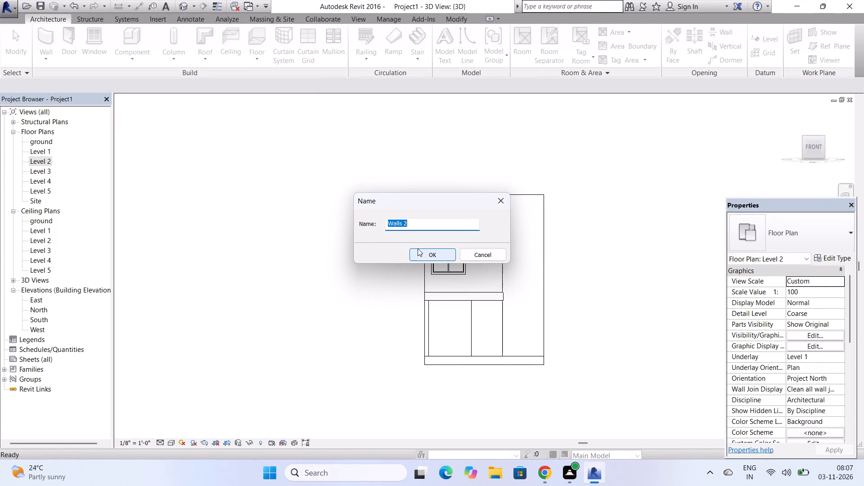
{"action": "left_click", "coordinate": [418, 248]}
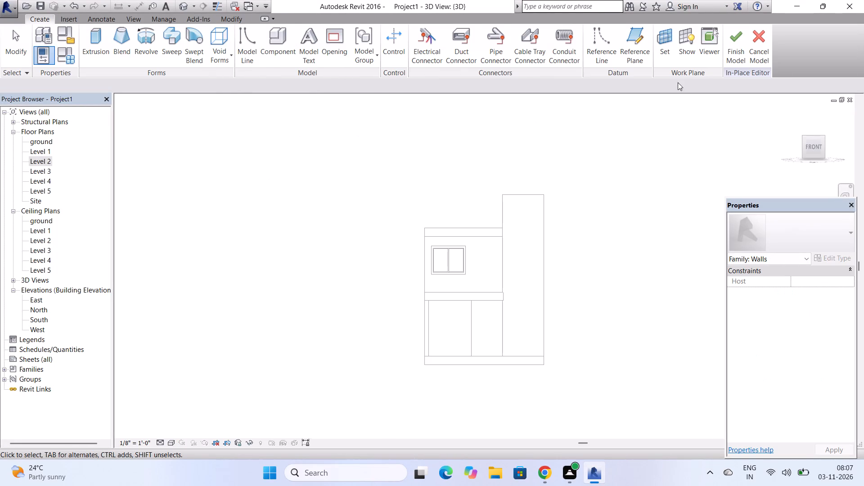
Set the work plane by picking the front face of the tall facade extrusion.
{"action": "left_click", "coordinate": [672, 54]}
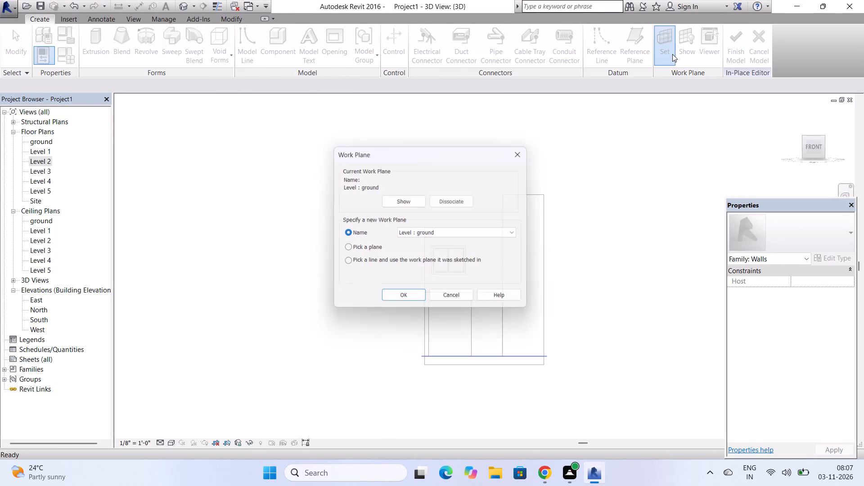
{"action": "left_click", "coordinate": [347, 244]}
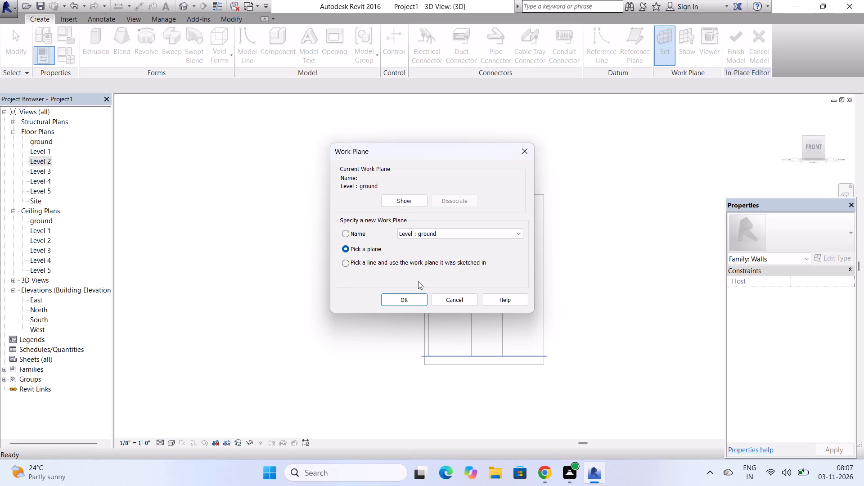
{"action": "left_click", "coordinate": [413, 297]}
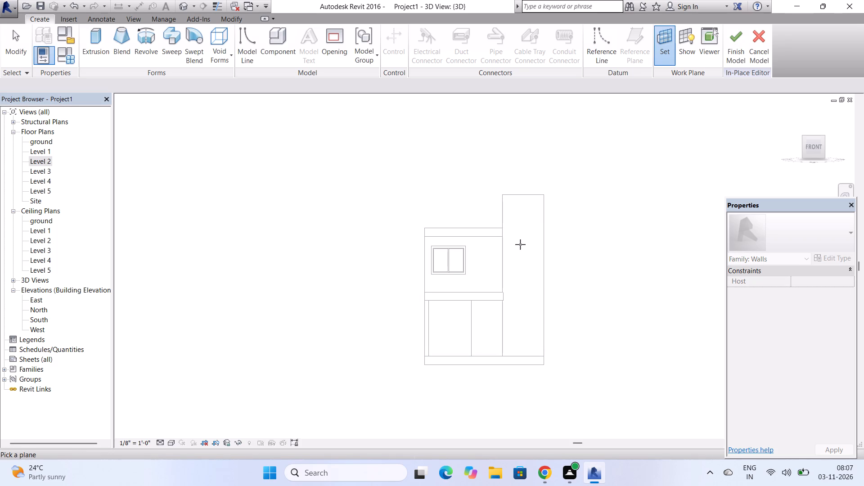
{"action": "left_click", "coordinate": [527, 196]}
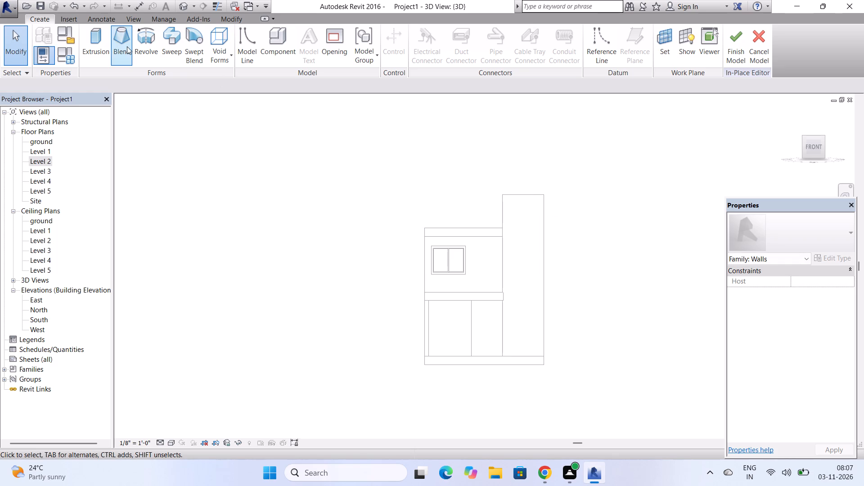
Start an extrusion and sketch a closed inverted-L outline on the tall facade, about 6'-6" by 26'-6" overall with 2'-wide arms, down to the slab's underside.
{"action": "left_click", "coordinate": [107, 33]}
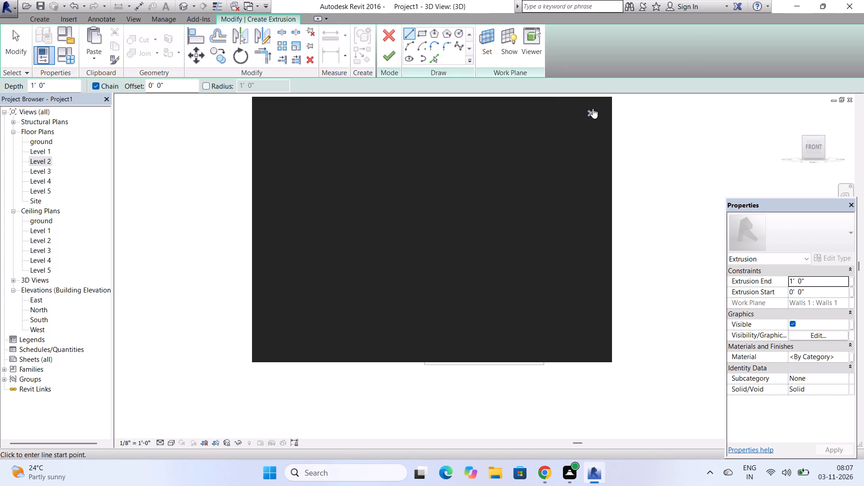
{"action": "left_click", "coordinate": [593, 108]}
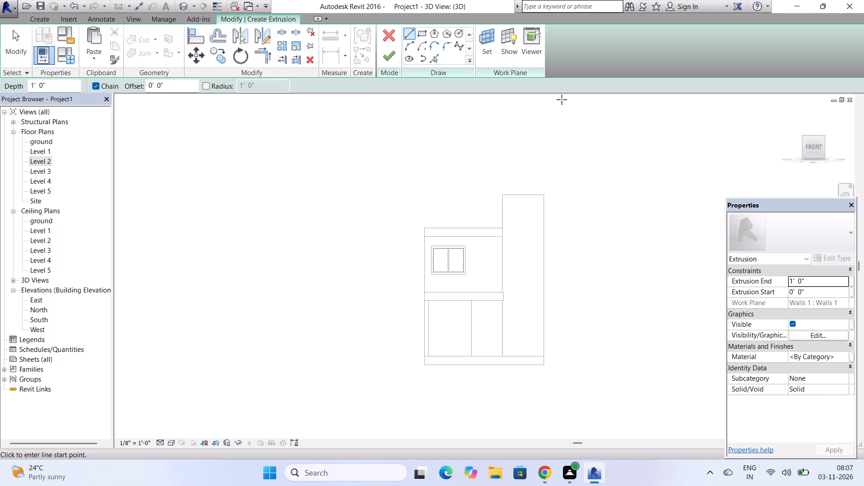
{"action": "left_click", "coordinate": [410, 35]}
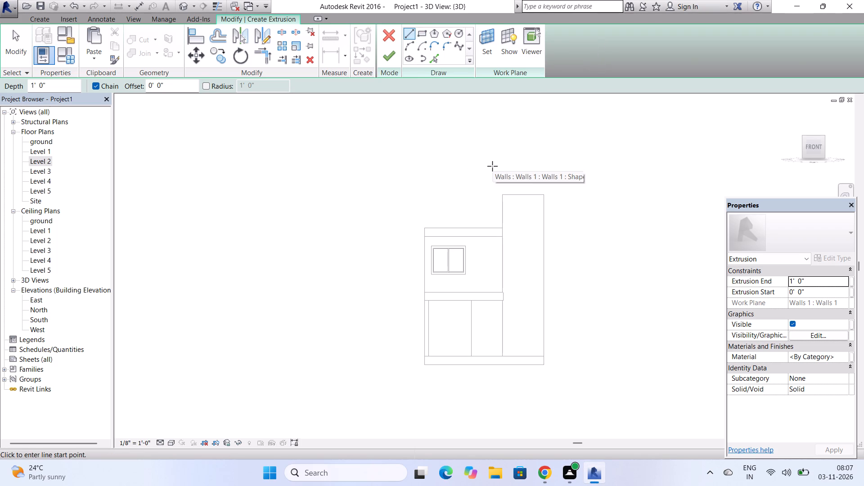
{"action": "scroll", "coordinate": [537, 194], "scroll_direction": "up", "scroll_amount": 6}
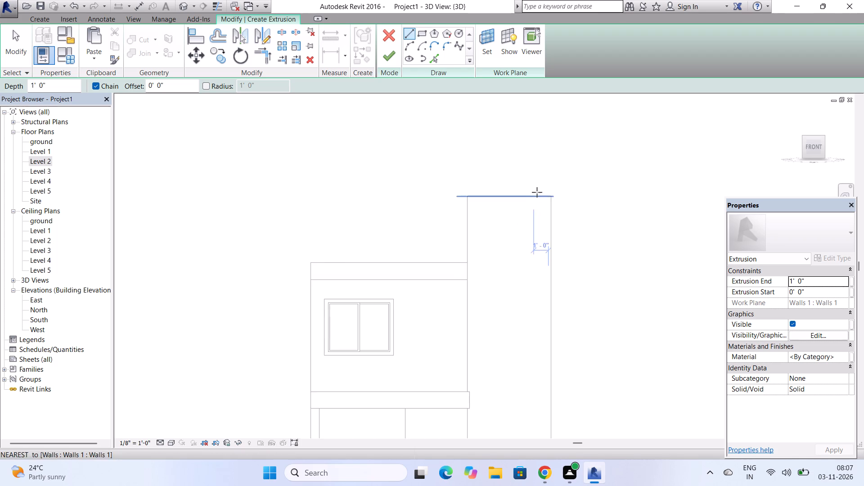
{"action": "scroll", "coordinate": [537, 192], "scroll_direction": "up", "scroll_amount": 1}
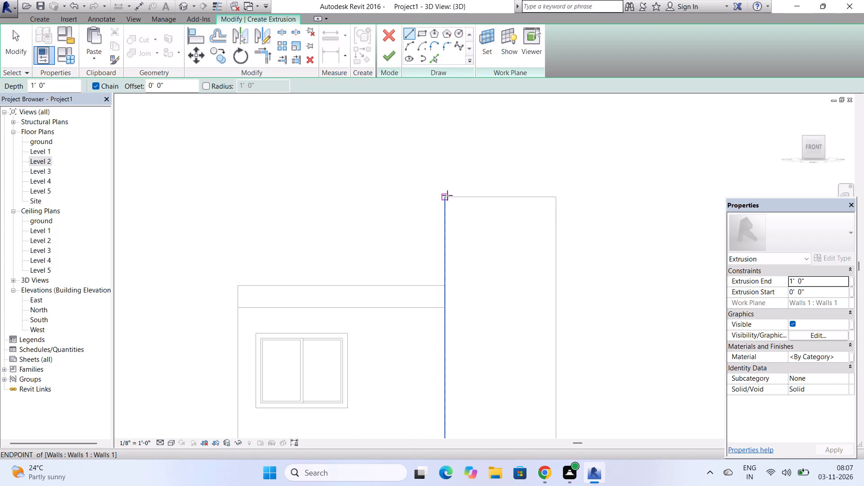
{"action": "left_click", "coordinate": [447, 195]}
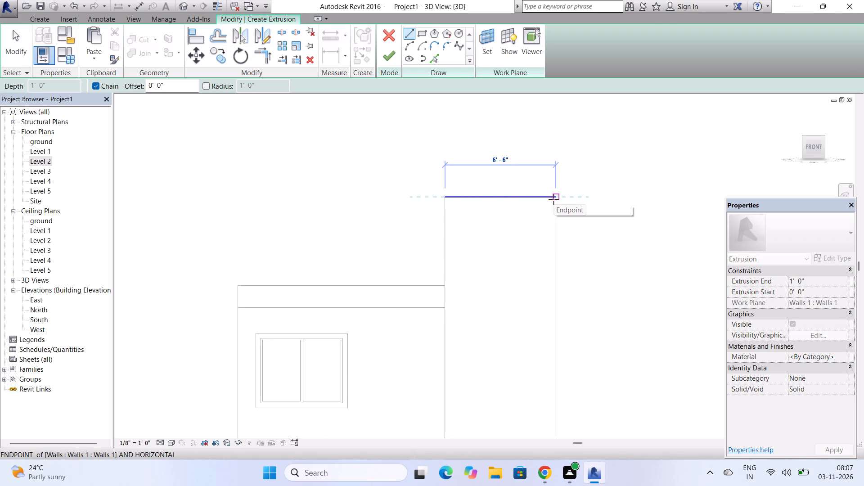
{"action": "left_click", "coordinate": [553, 199]}
{"action": "scroll", "coordinate": [553, 199], "scroll_direction": "down", "scroll_amount": 5}
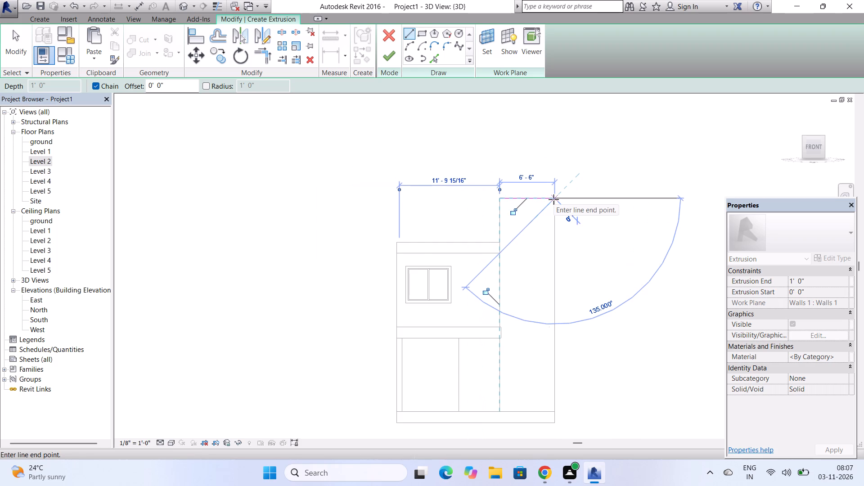
{"action": "scroll", "coordinate": [553, 199], "scroll_direction": "down", "scroll_amount": 2}
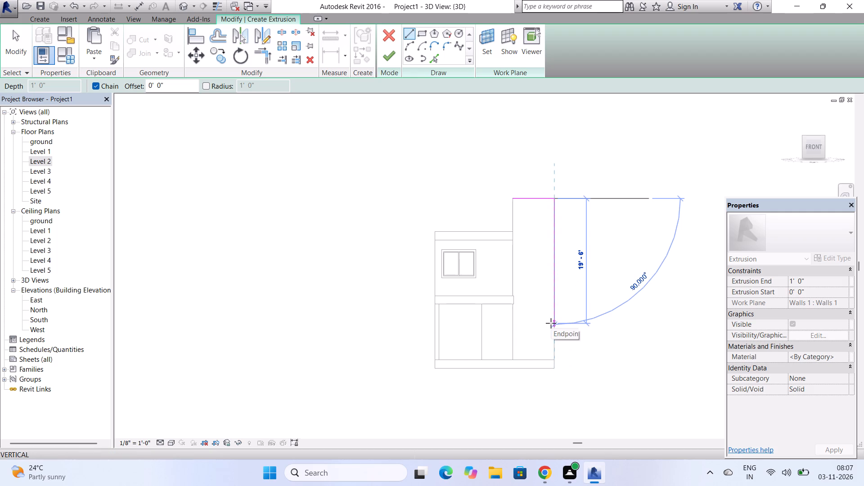
{"action": "left_click", "coordinate": [549, 369]}
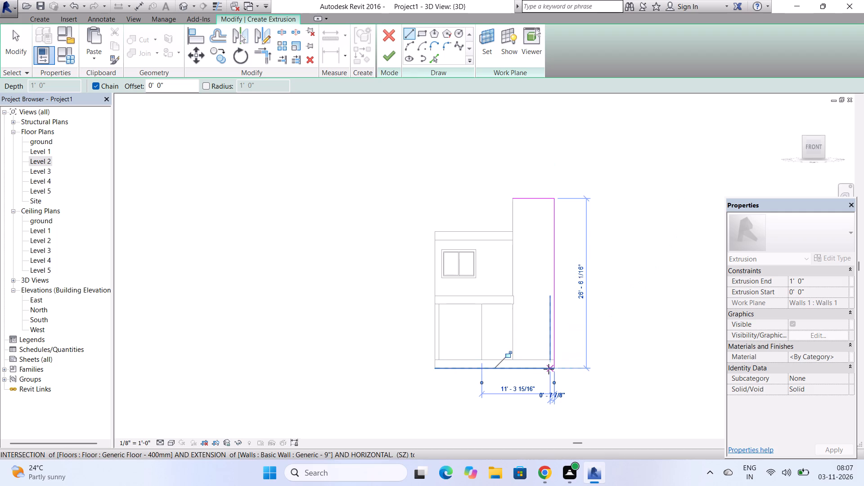
{"action": "scroll", "coordinate": [549, 369], "scroll_direction": "up", "scroll_amount": 3}
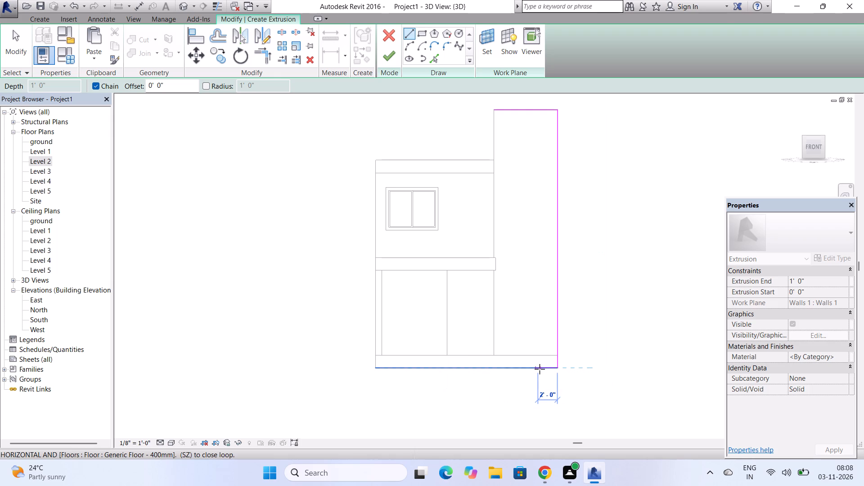
{"action": "left_click", "coordinate": [540, 369]}
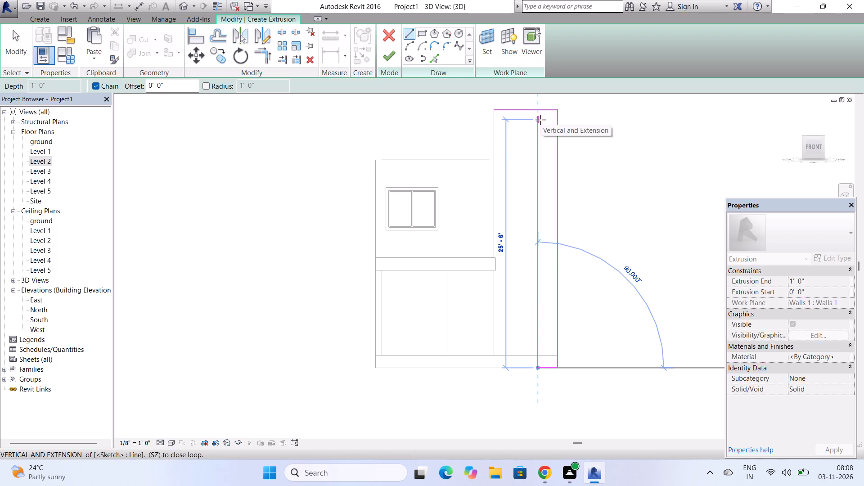
{"action": "scroll", "coordinate": [540, 120], "scroll_direction": "up", "scroll_amount": 2}
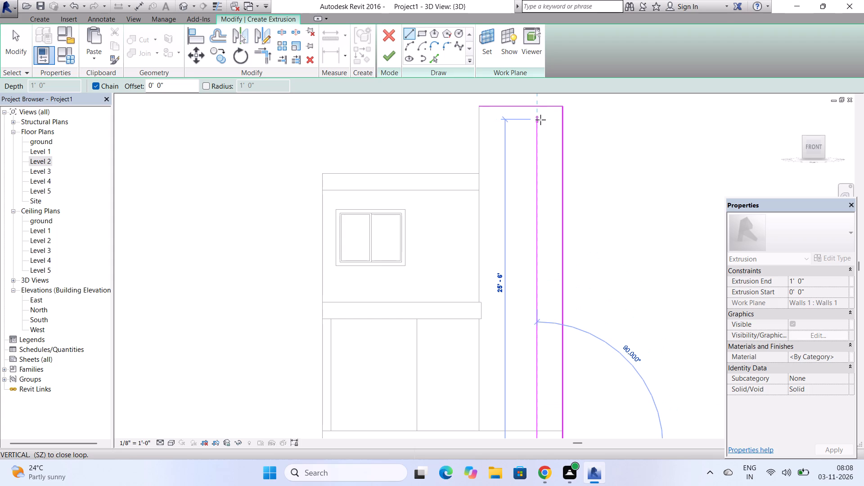
{"action": "left_click", "coordinate": [541, 130]}
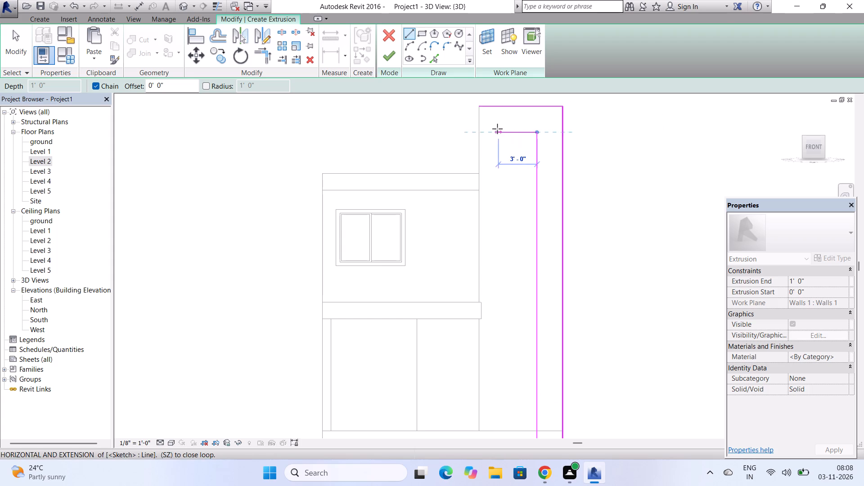
{"action": "left_click", "coordinate": [476, 131]}
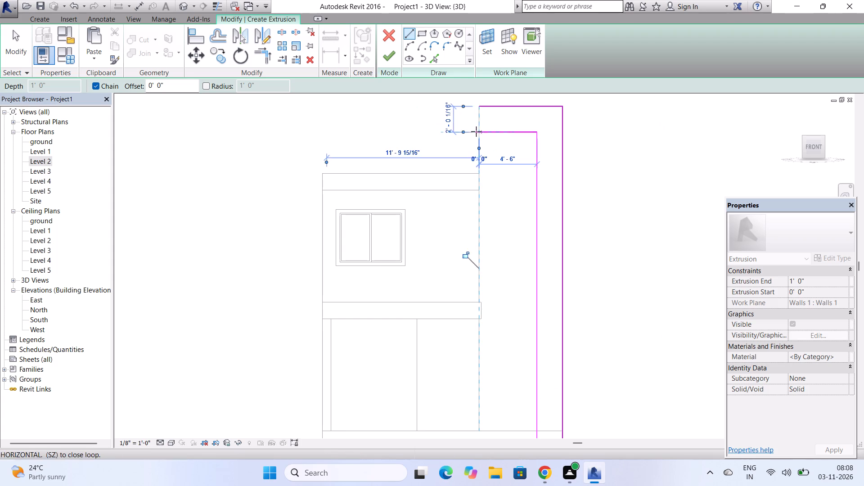
{"action": "left_click", "coordinate": [476, 109]}
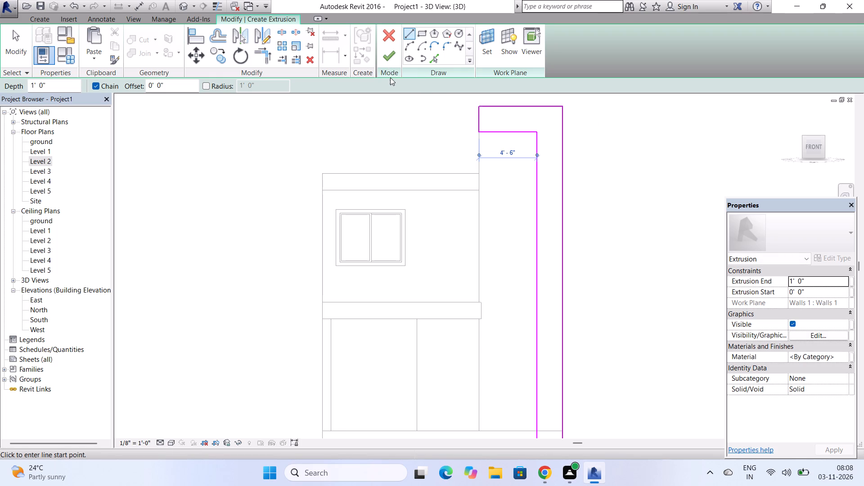
Sketch a rectangle about 2'-1" wide by 23'-2" high below the L's horizontal arm, along the tall facade's inner edge down to the wall base.
{"action": "left_click", "coordinate": [420, 32]}
{"action": "scroll", "coordinate": [540, 110], "scroll_direction": "down", "scroll_amount": 4}
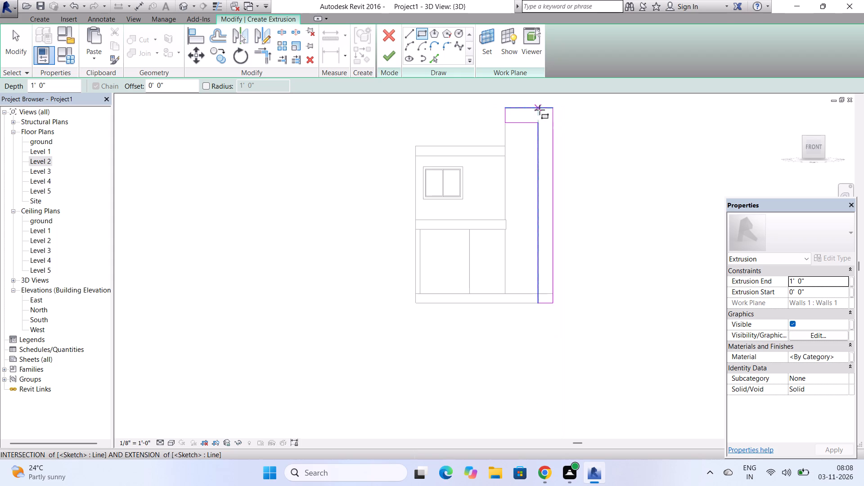
{"action": "scroll", "coordinate": [506, 130], "scroll_direction": "up", "scroll_amount": 3}
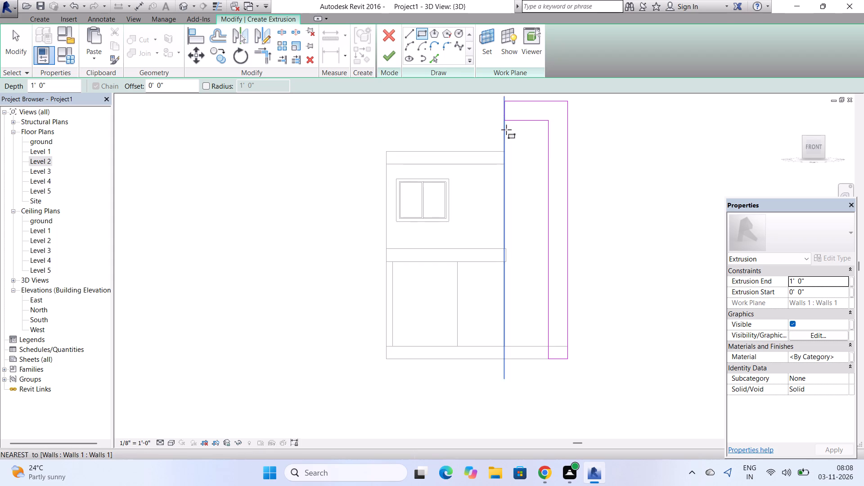
{"action": "scroll", "coordinate": [506, 130], "scroll_direction": "up", "scroll_amount": 3}
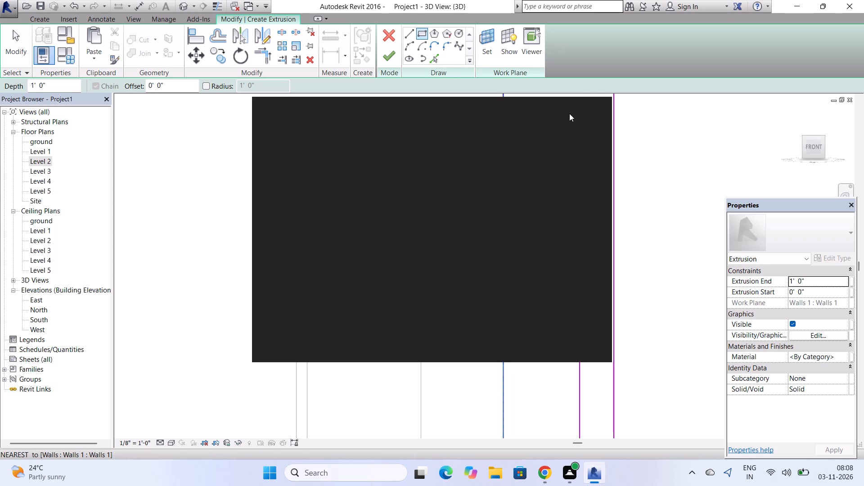
{"action": "left_click", "coordinate": [590, 114]}
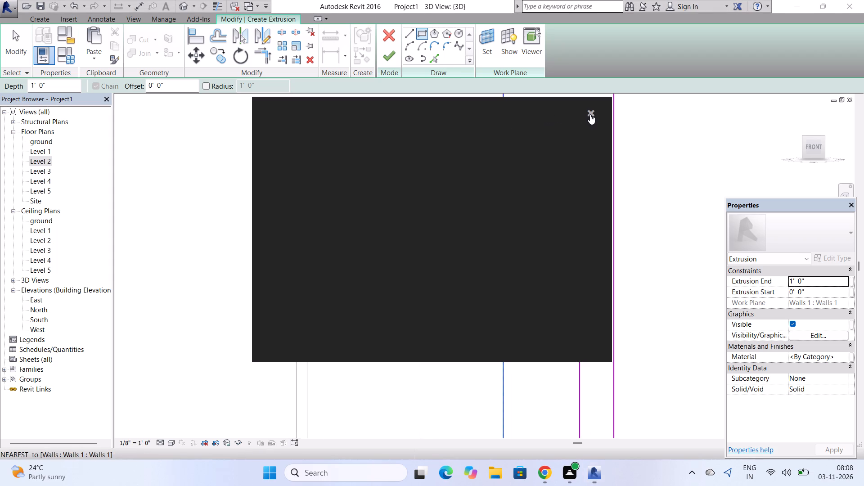
{"action": "scroll", "coordinate": [492, 123], "scroll_direction": "up", "scroll_amount": 2}
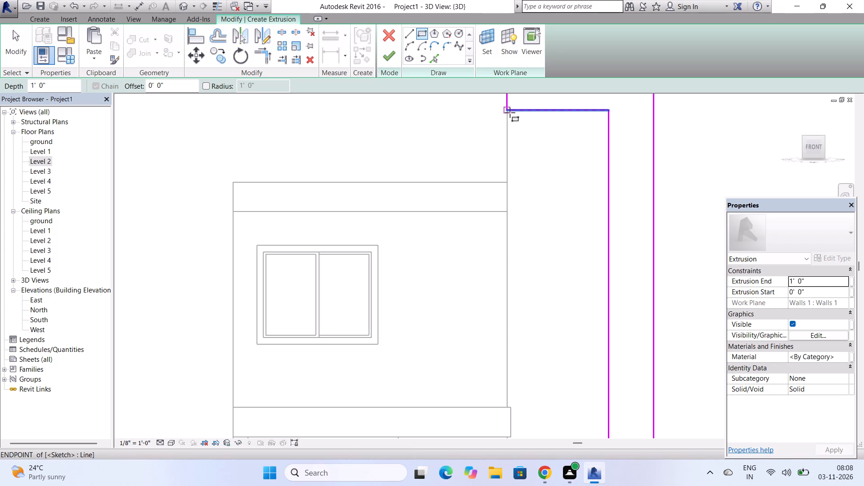
{"action": "left_click", "coordinate": [510, 112]}
{"action": "scroll", "coordinate": [510, 112], "scroll_direction": "down", "scroll_amount": 2}
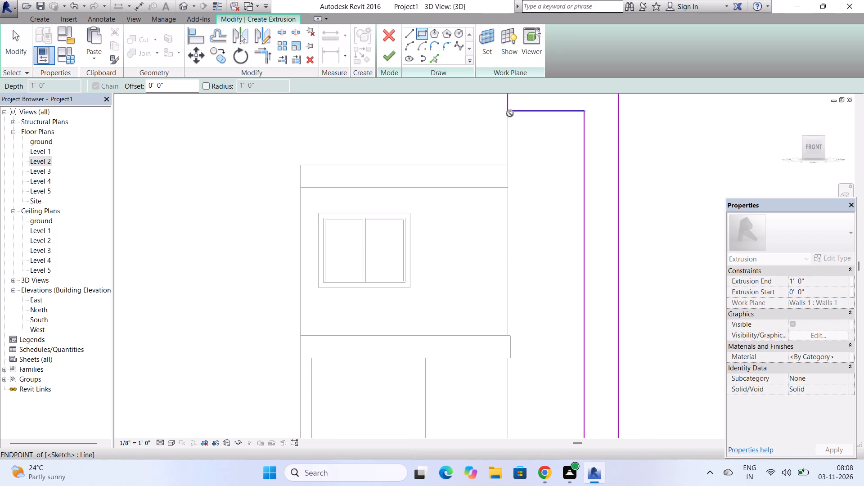
{"action": "scroll", "coordinate": [510, 113], "scroll_direction": "down", "scroll_amount": 5}
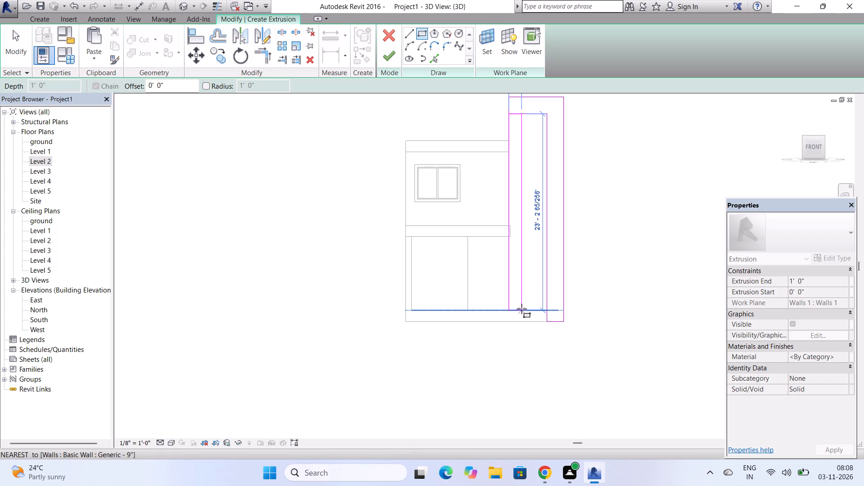
{"action": "scroll", "coordinate": [522, 309], "scroll_direction": "up", "scroll_amount": 1}
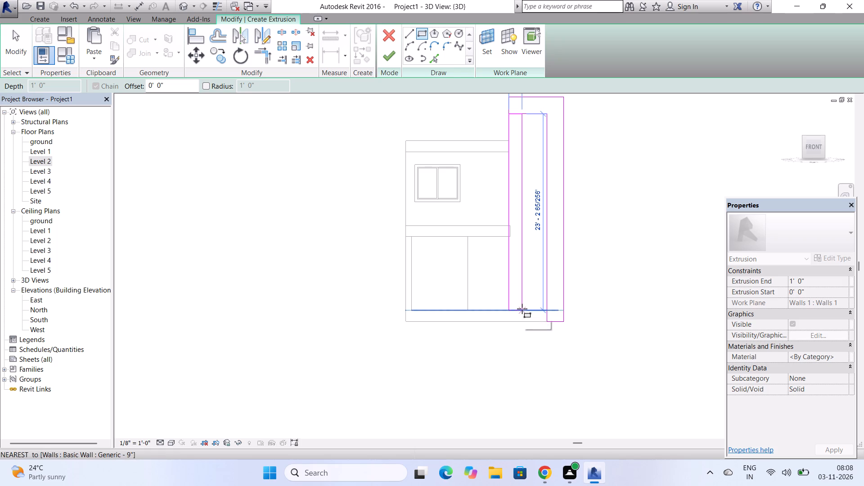
{"action": "scroll", "coordinate": [522, 309], "scroll_direction": "up", "scroll_amount": 2}
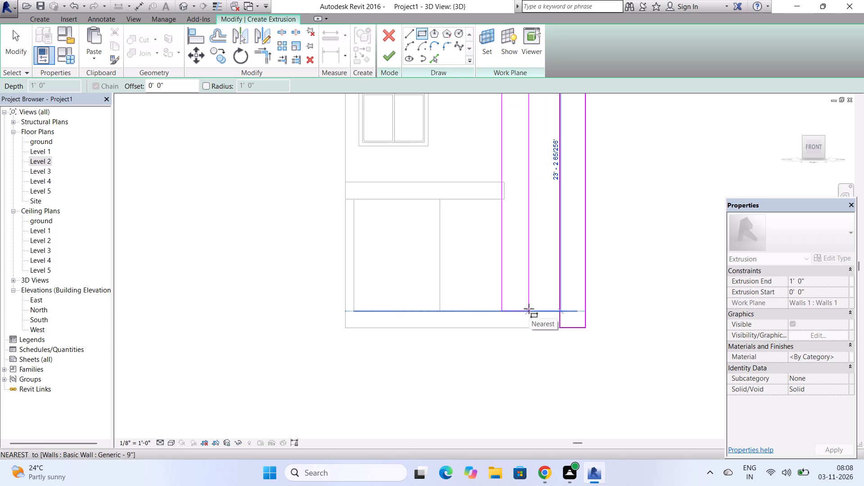
{"action": "left_click", "coordinate": [529, 309]}
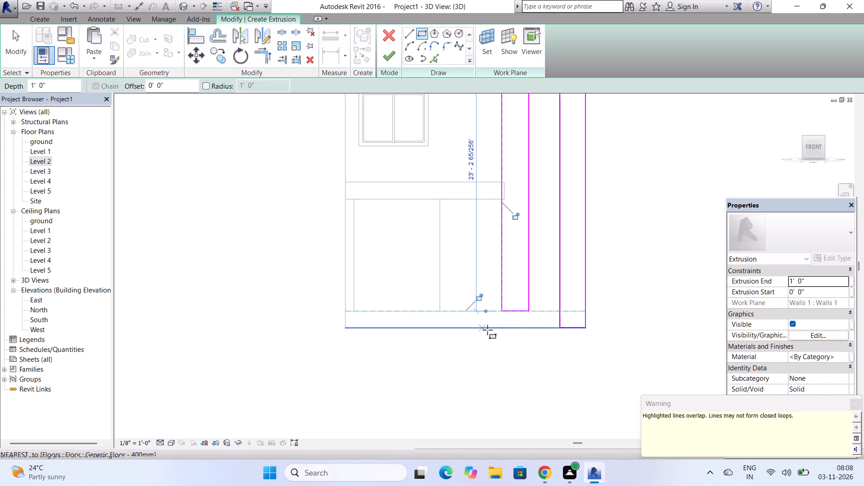
{"action": "left_click", "coordinate": [850, 405]}
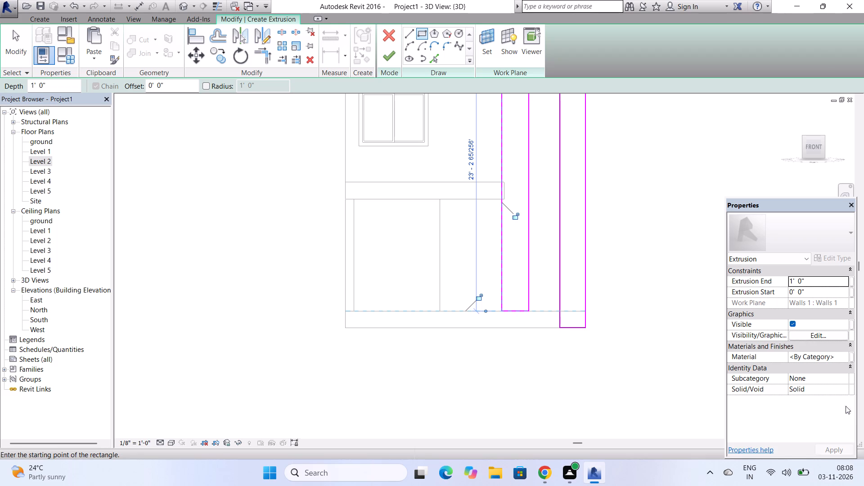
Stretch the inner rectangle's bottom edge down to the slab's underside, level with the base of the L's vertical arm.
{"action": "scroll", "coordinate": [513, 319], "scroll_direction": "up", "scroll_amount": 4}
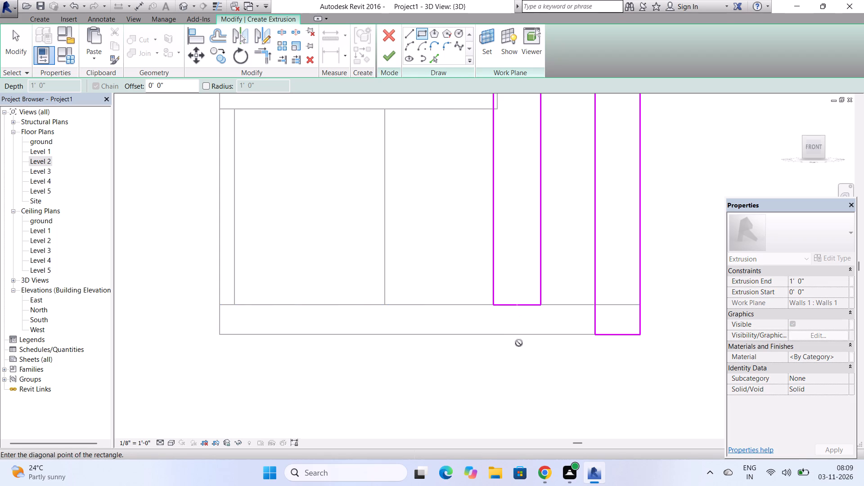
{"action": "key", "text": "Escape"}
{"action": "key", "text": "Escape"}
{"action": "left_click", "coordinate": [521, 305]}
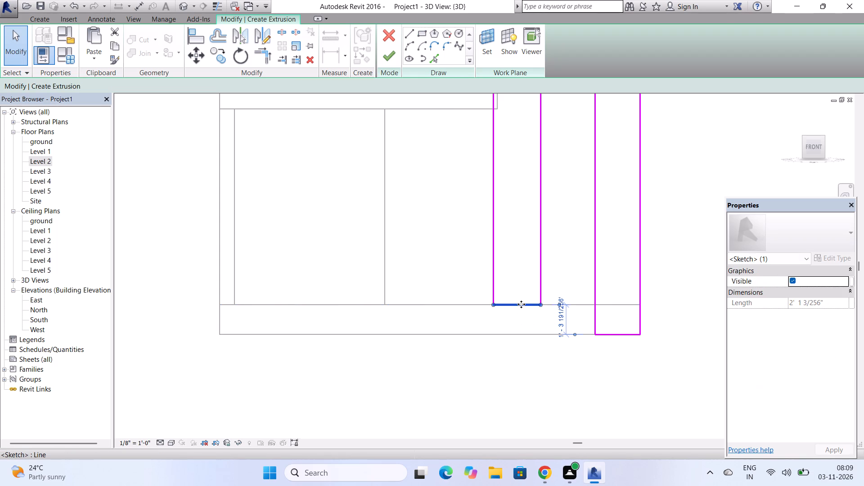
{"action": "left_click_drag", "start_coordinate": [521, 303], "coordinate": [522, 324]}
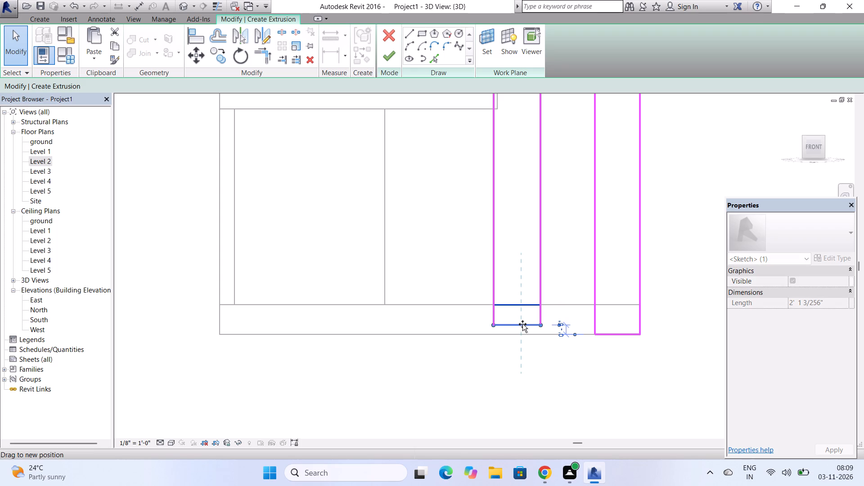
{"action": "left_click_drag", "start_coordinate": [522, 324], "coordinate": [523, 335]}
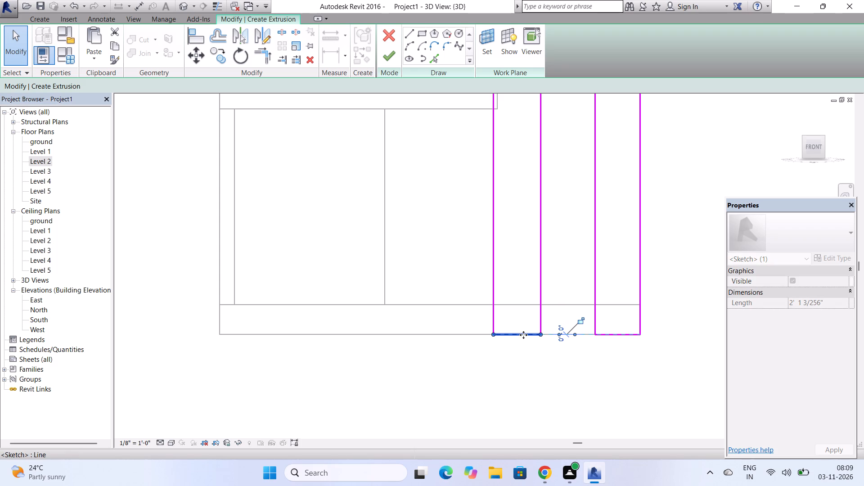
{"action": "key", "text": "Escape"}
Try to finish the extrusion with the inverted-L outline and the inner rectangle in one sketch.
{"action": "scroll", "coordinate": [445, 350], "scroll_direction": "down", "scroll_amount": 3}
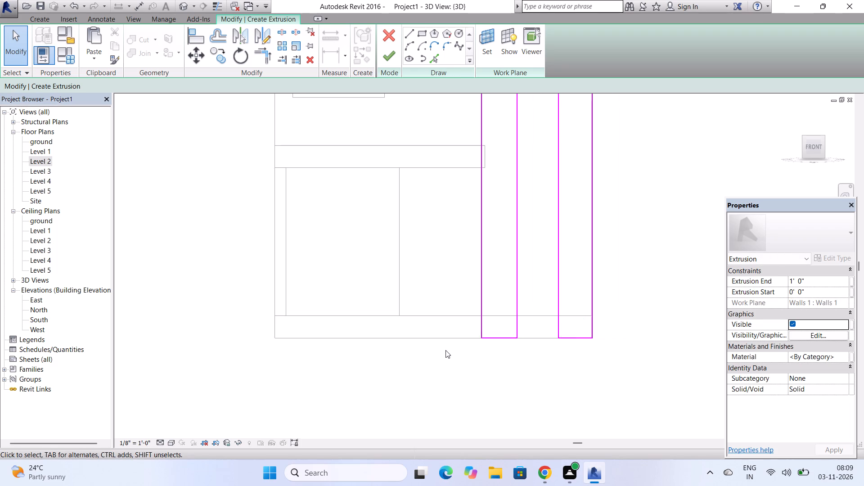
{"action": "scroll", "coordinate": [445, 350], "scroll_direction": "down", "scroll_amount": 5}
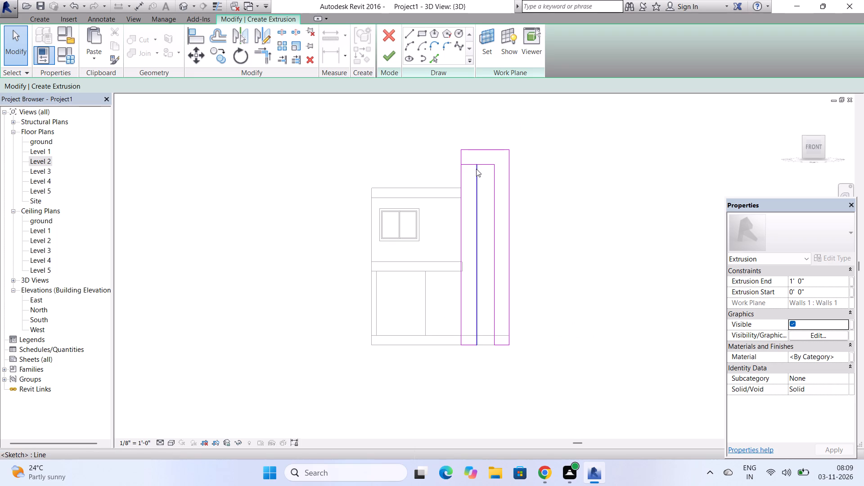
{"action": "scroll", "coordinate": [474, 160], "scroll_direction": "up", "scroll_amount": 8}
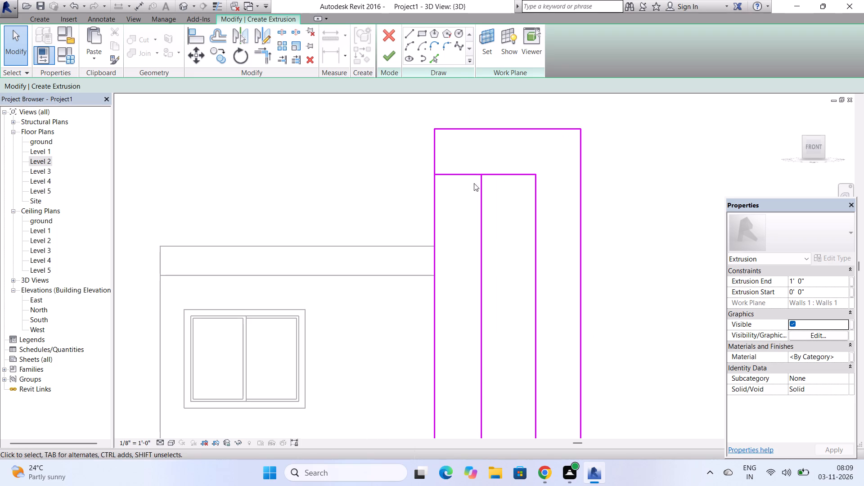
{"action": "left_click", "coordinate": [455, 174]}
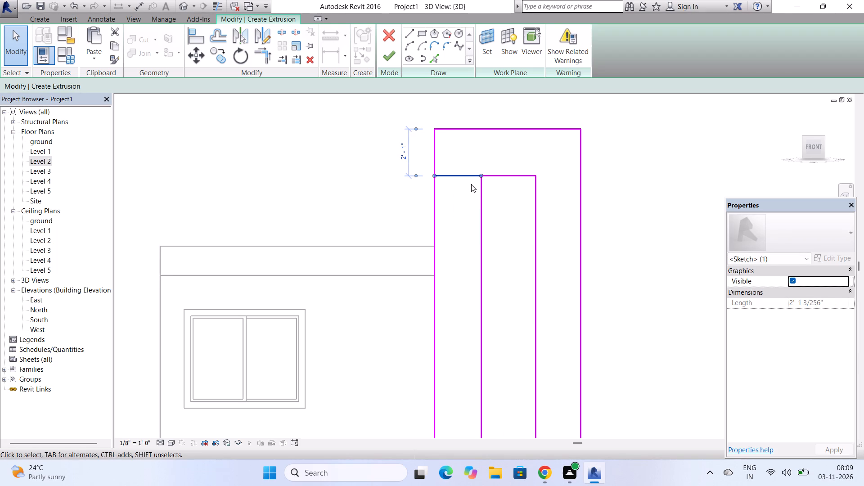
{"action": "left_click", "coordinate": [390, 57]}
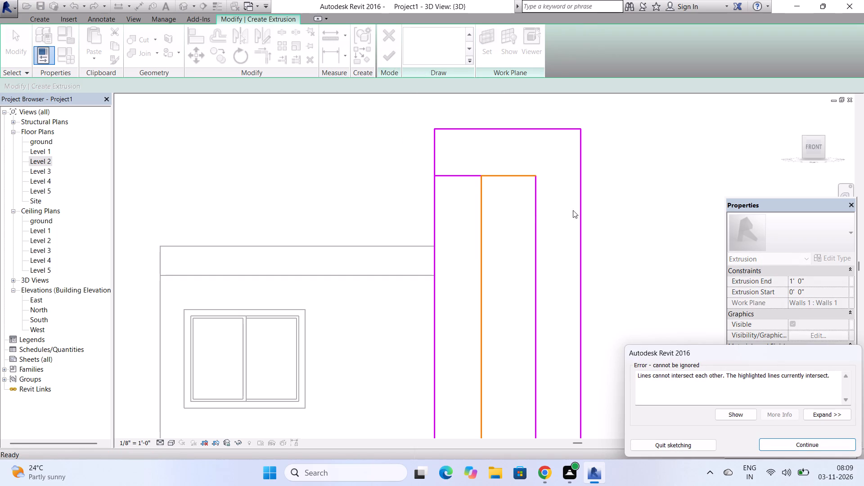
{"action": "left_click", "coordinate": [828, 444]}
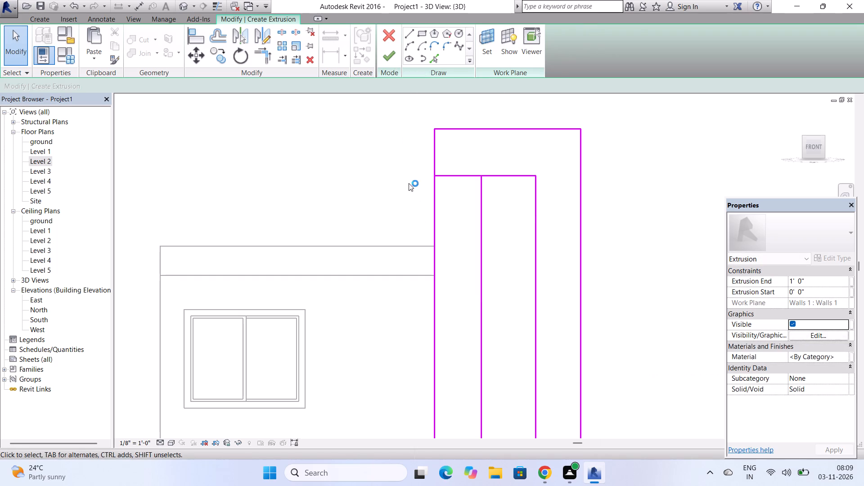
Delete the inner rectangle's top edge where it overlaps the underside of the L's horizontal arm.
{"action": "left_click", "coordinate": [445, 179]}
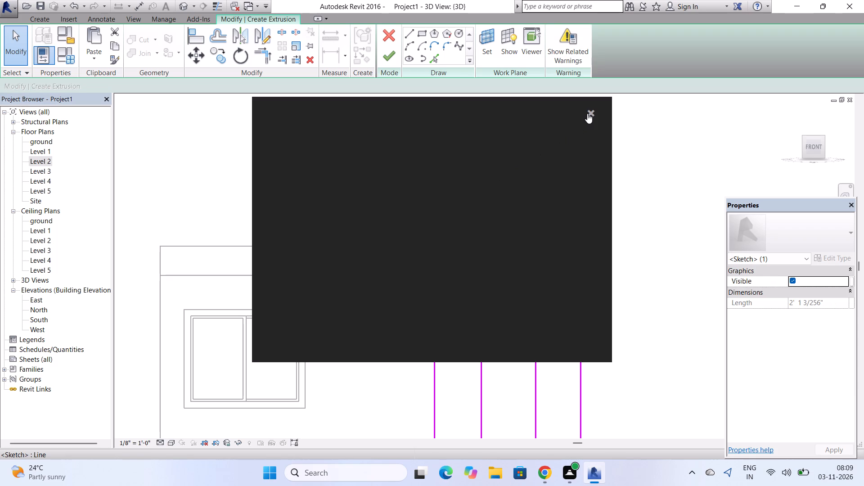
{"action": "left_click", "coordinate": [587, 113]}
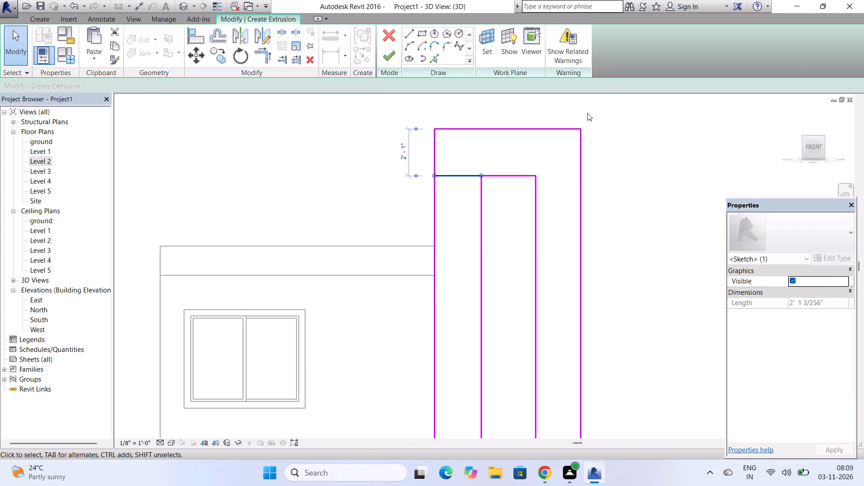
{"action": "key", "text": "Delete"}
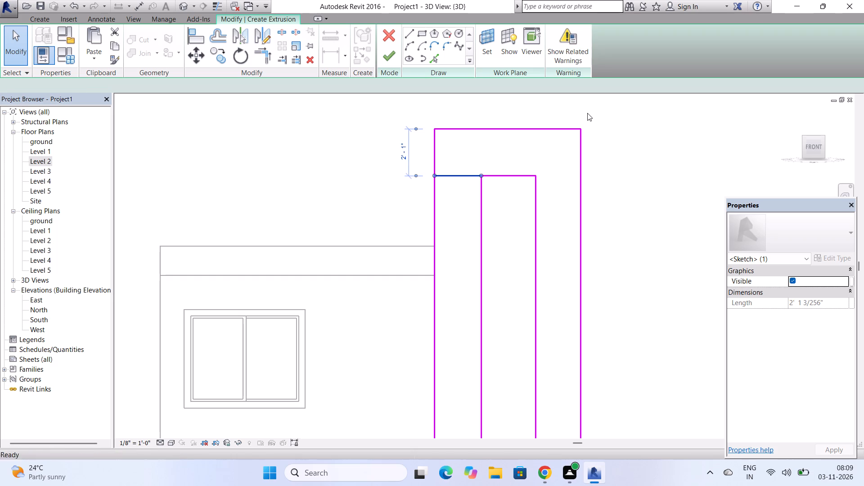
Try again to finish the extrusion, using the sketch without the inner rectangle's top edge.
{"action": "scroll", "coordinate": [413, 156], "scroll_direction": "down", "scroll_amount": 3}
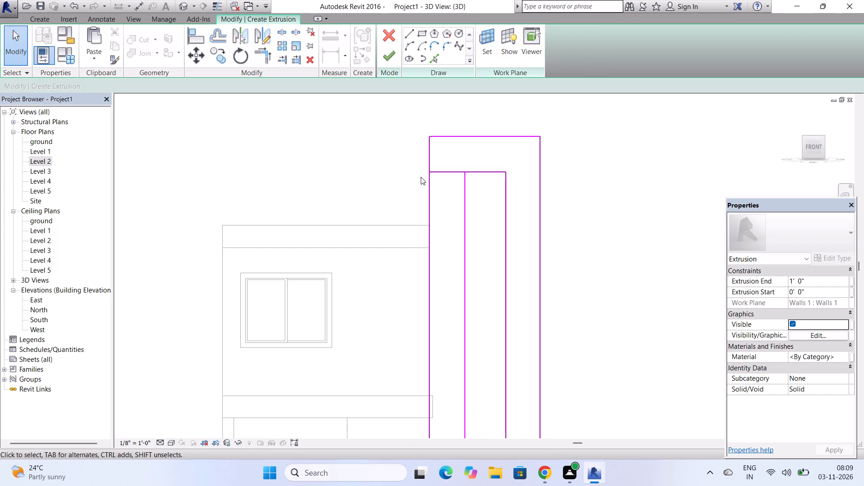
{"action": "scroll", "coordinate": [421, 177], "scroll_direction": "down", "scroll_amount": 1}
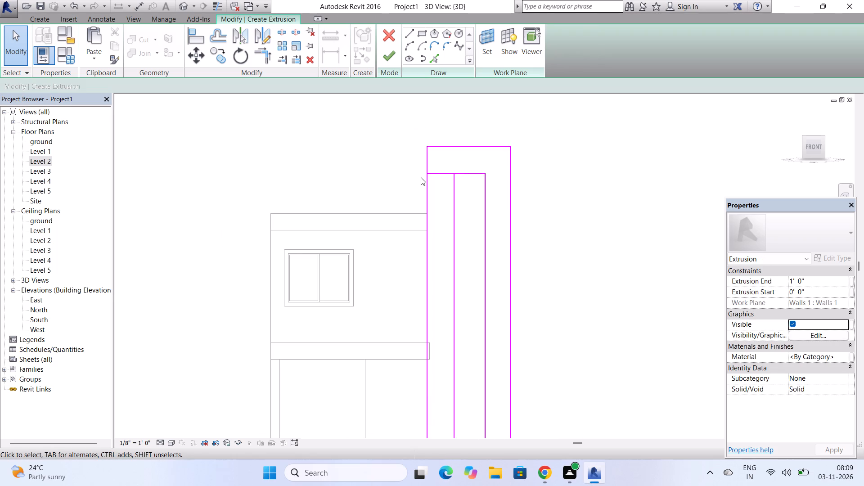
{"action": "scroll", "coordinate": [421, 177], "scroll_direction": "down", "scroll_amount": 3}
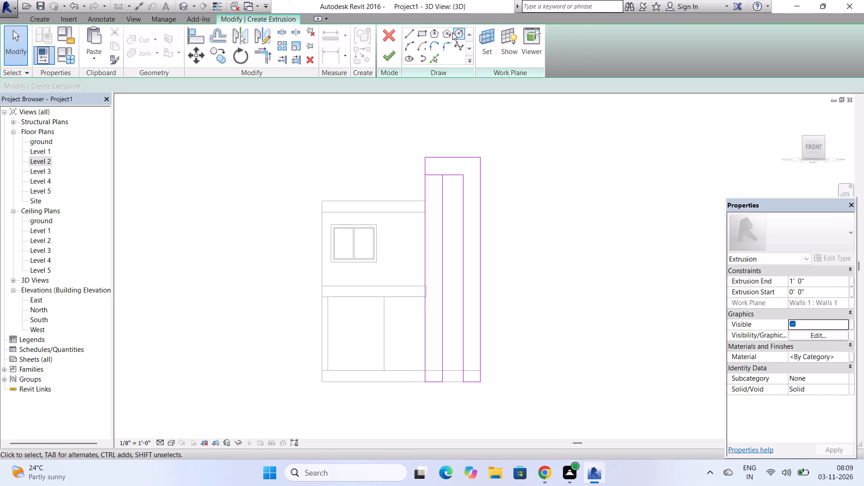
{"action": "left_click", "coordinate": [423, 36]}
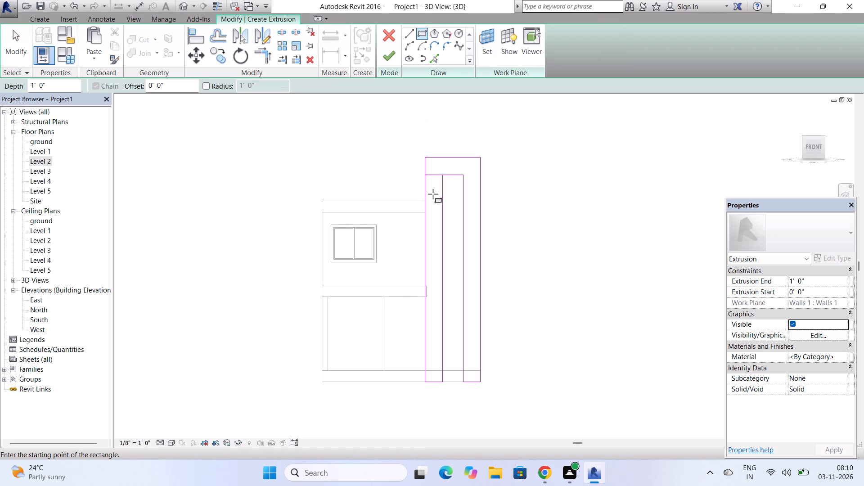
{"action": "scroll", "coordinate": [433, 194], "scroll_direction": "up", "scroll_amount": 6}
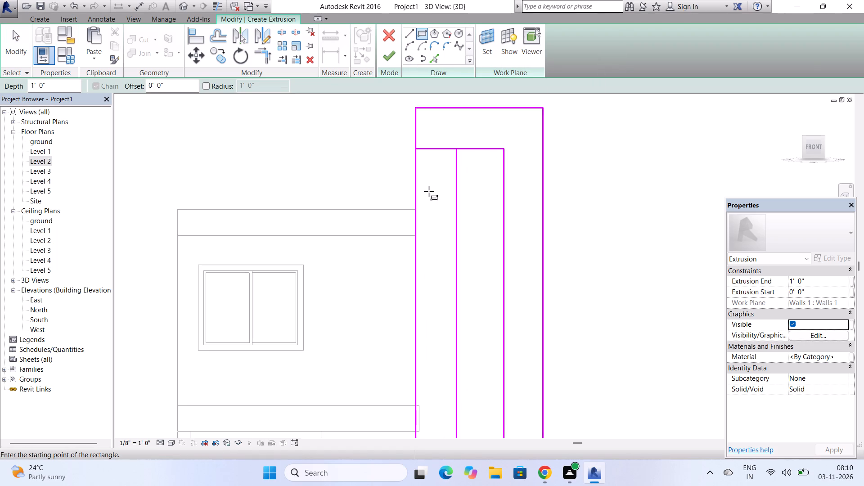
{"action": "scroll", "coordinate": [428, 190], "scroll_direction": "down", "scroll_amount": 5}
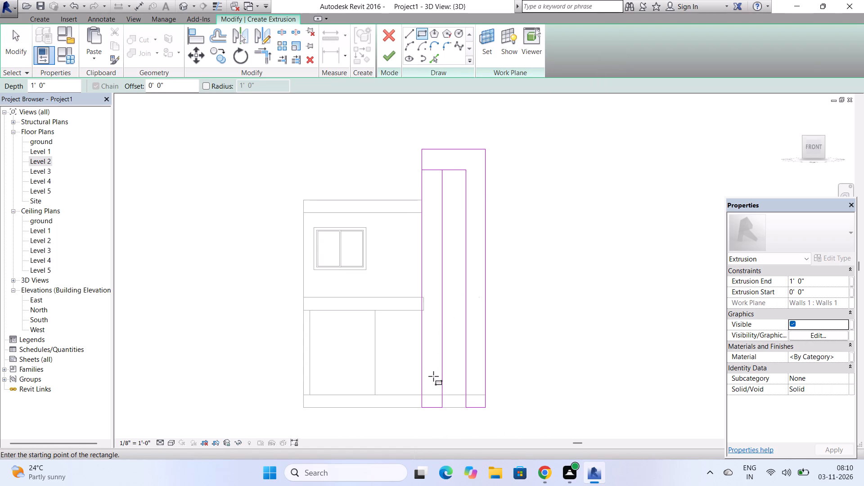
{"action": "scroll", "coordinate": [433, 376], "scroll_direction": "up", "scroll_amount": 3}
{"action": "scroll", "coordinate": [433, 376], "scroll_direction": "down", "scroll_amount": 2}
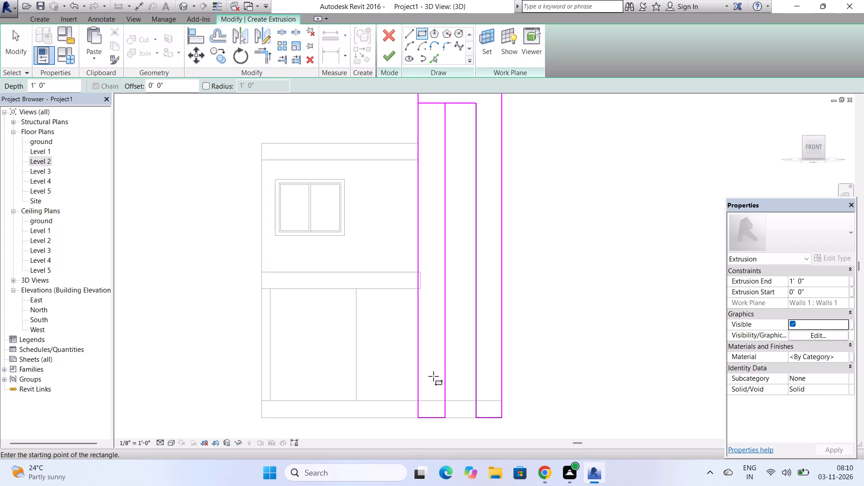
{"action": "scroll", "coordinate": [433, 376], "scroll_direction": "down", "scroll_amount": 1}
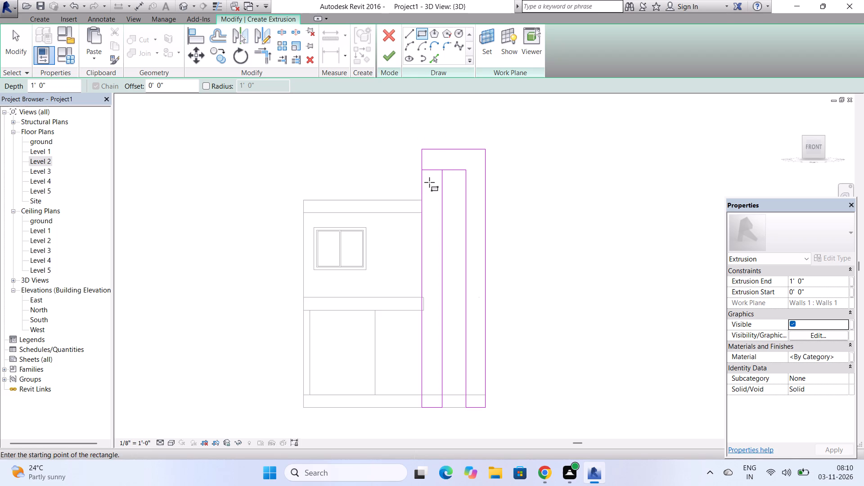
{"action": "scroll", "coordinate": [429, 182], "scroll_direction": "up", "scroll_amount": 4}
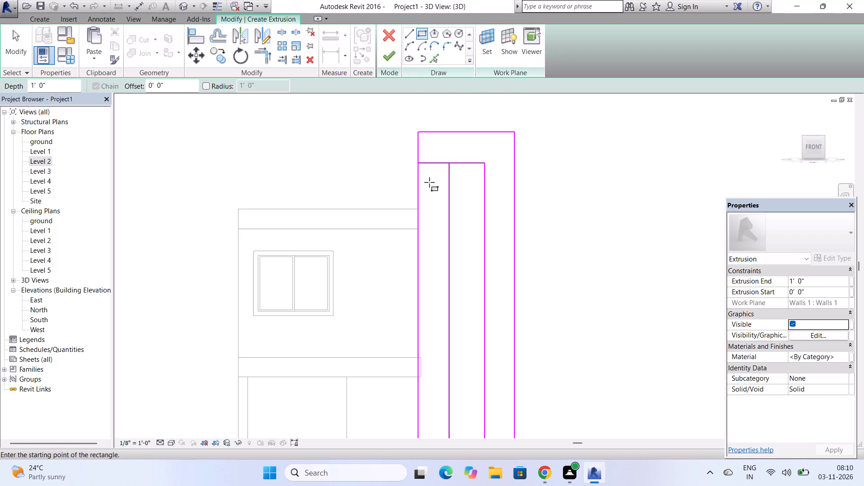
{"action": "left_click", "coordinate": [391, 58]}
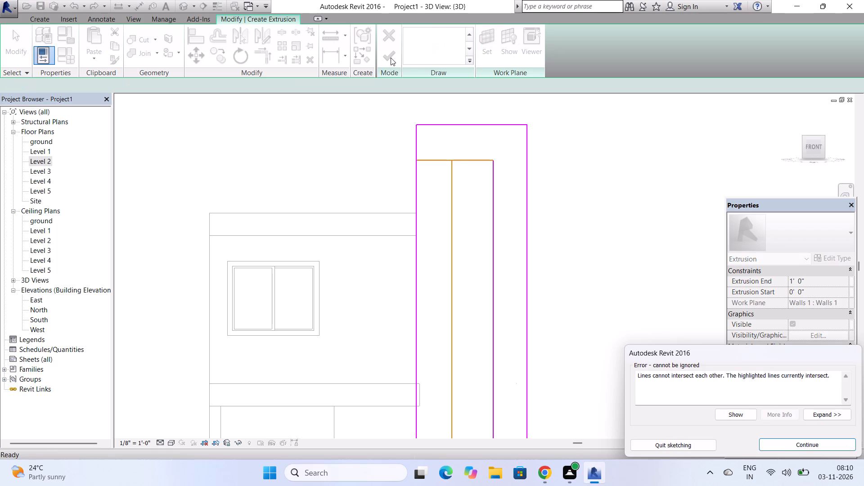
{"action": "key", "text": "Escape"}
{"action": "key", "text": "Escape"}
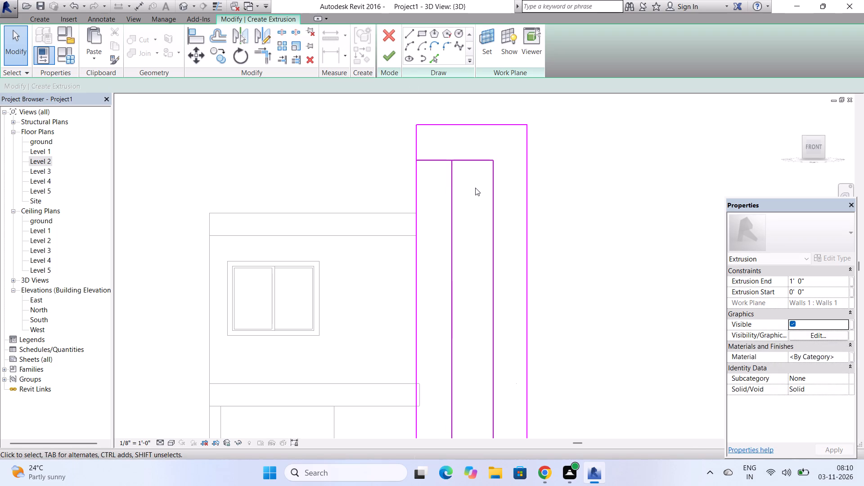
Undo the edge deletion, the edge adjustments and the inner rectangle, keeping only the inverted-L outline in the sketch.
{"action": "left_click", "coordinate": [448, 197]}
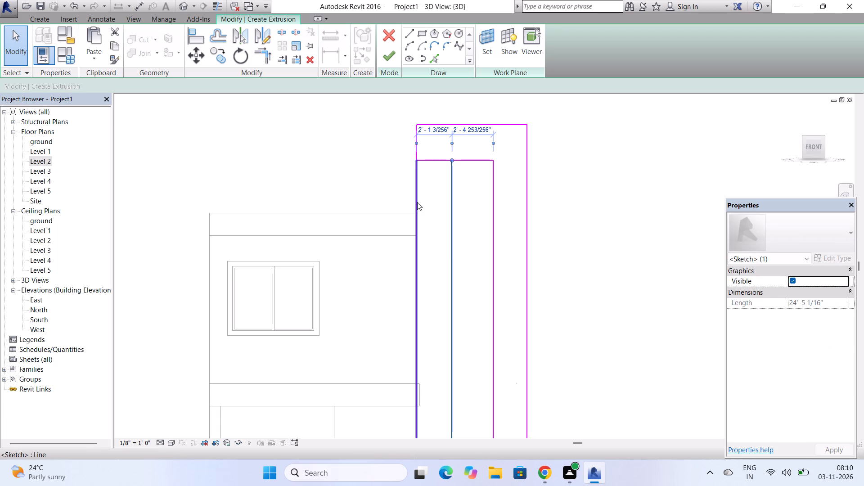
{"action": "left_click", "coordinate": [417, 202]}
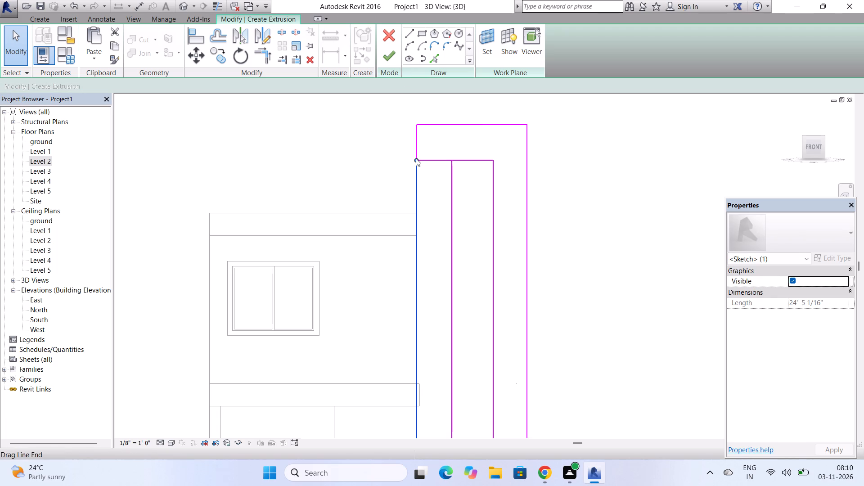
{"action": "key", "text": "ctrl+z"}
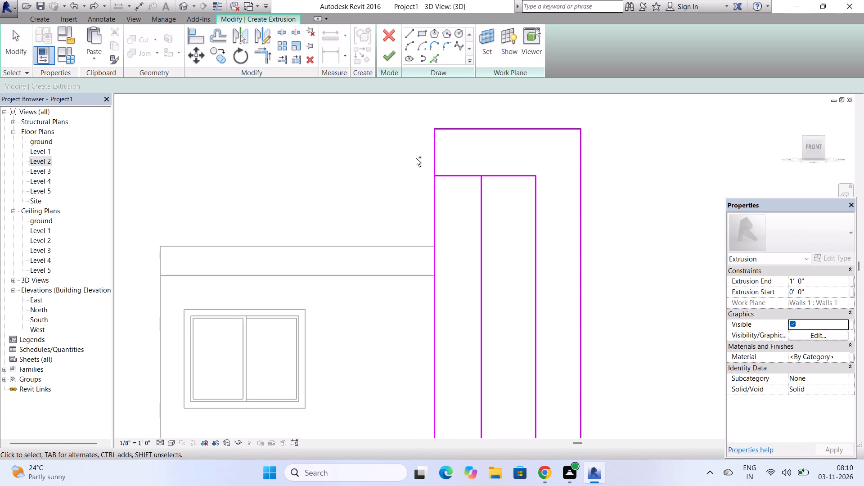
{"action": "key", "text": "ctrl+z"}
{"action": "key", "text": "ctrl+z"}
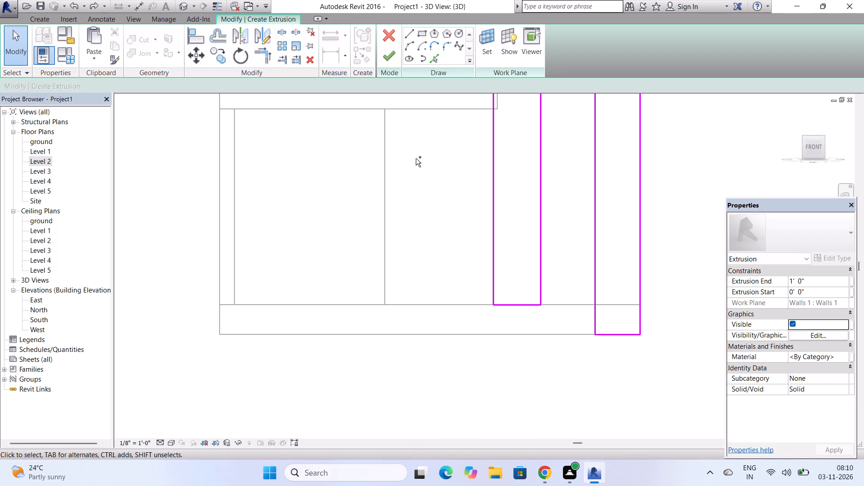
{"action": "key", "text": "ctrl+z"}
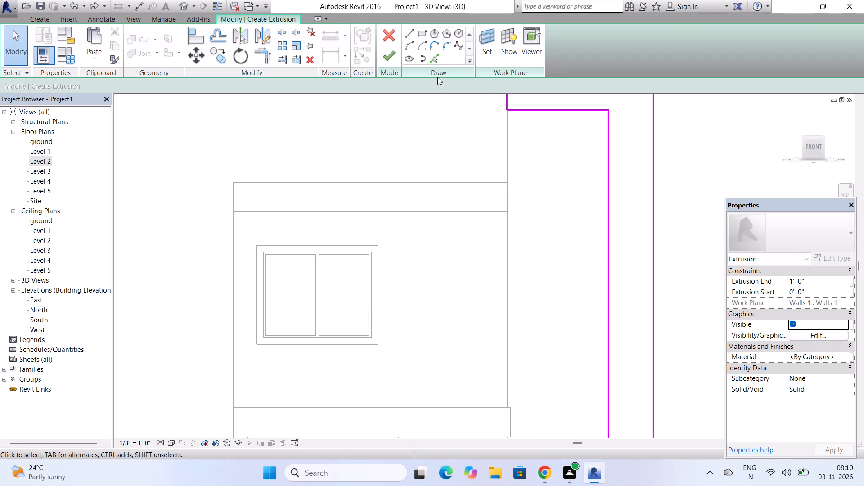
Finish the inverted-L sketch as a 1'-0" deep extrusion and complete the in-place model.
{"action": "scroll", "coordinate": [451, 177], "scroll_direction": "down", "scroll_amount": 5}
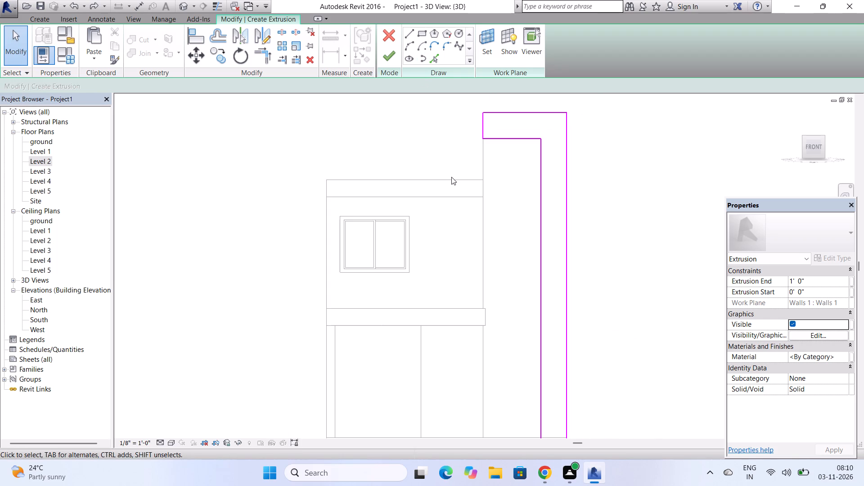
{"action": "left_click", "coordinate": [382, 59]}
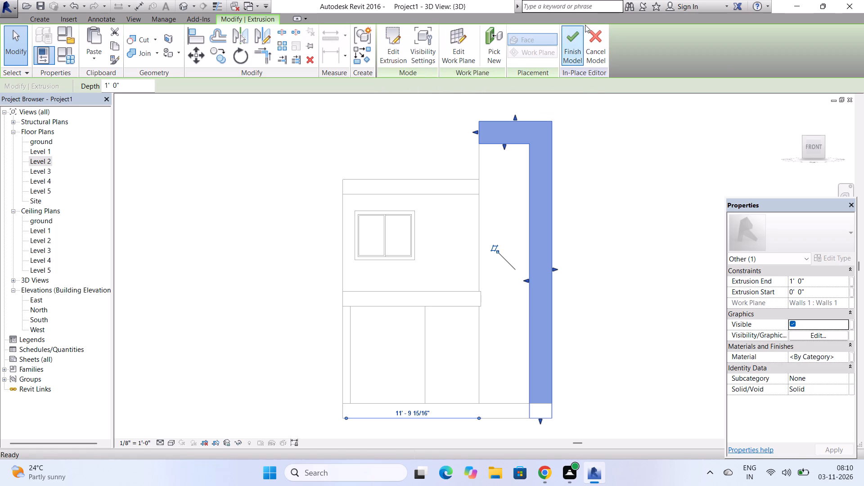
{"action": "left_click", "coordinate": [575, 41]}
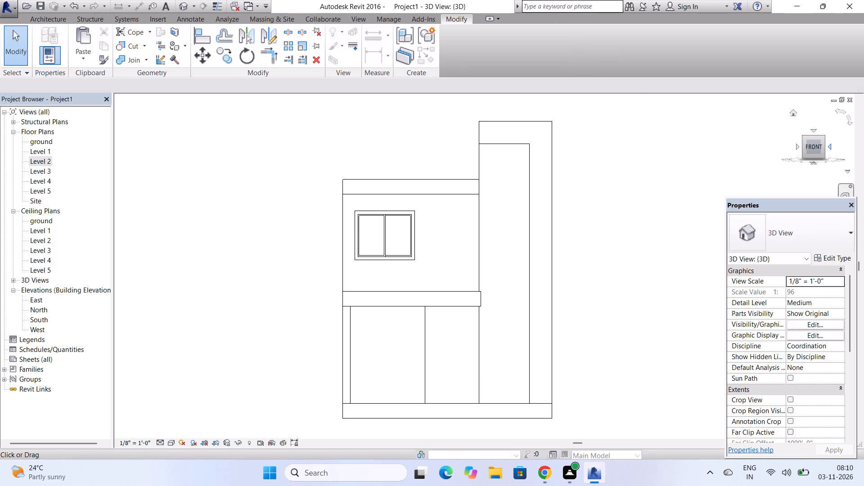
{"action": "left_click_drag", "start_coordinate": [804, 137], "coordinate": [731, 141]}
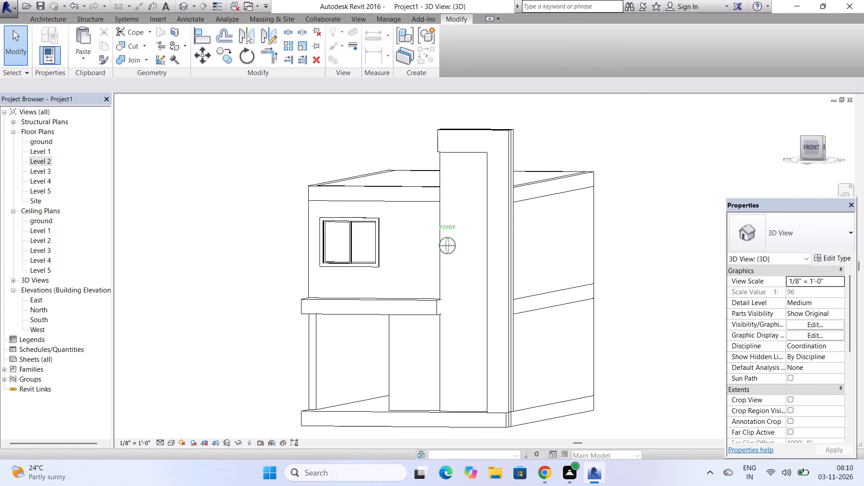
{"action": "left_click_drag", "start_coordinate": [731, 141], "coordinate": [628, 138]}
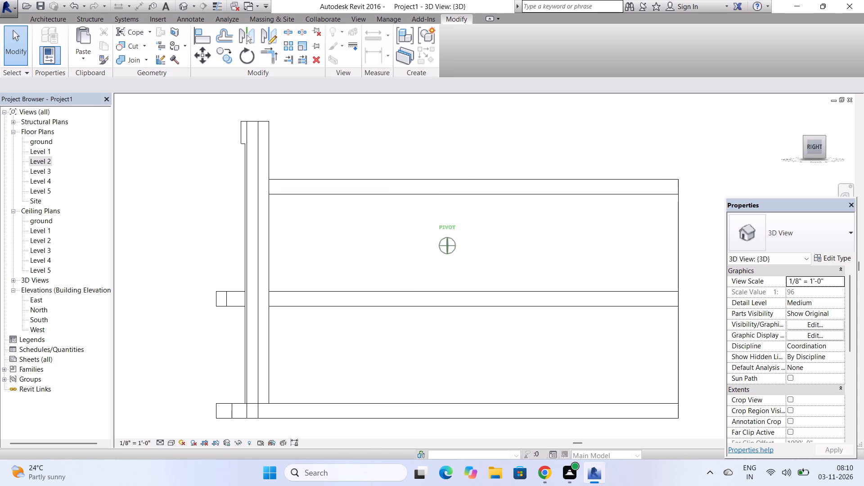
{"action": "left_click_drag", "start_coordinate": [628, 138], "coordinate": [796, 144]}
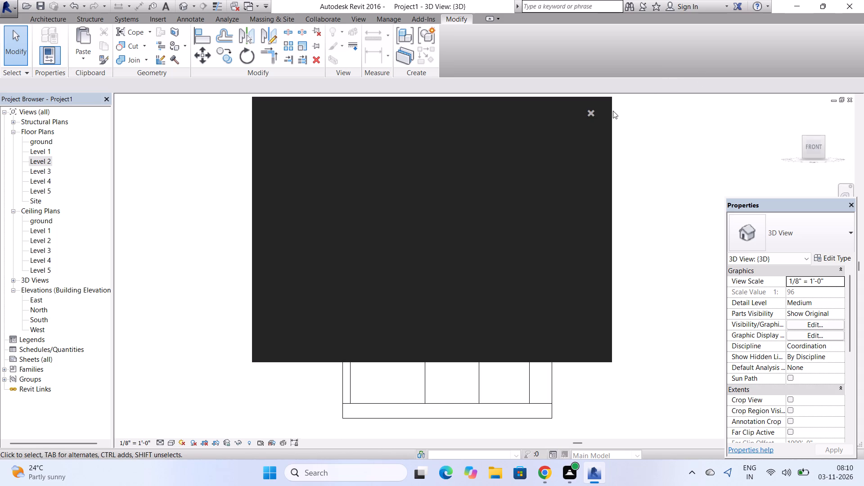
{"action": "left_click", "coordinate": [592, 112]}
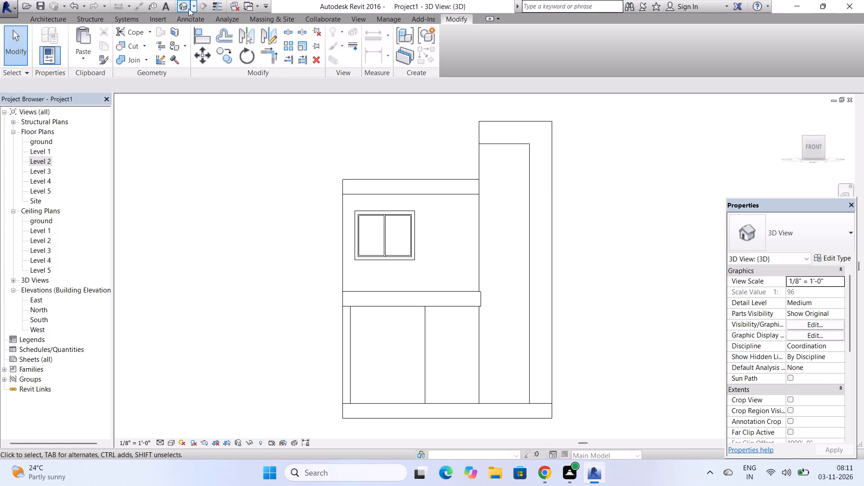
Start another in-place model and go through the family categories to assign one.
{"action": "left_click", "coordinate": [46, 18]}
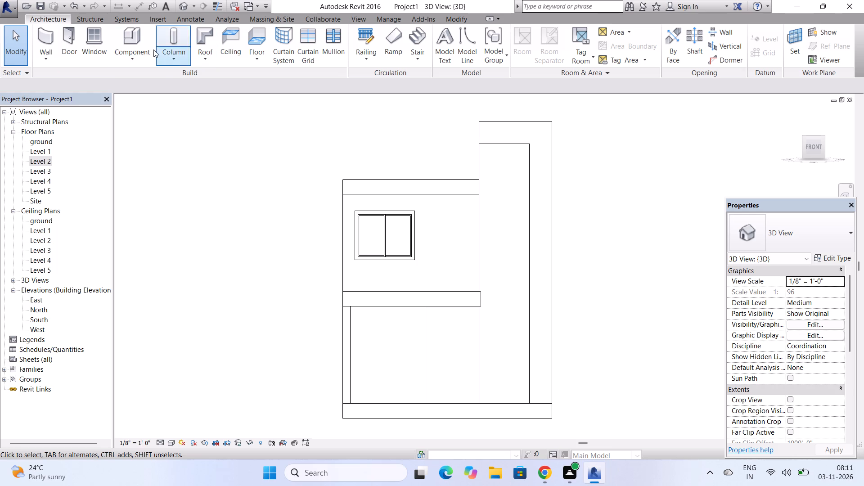
{"action": "left_click", "coordinate": [143, 49]}
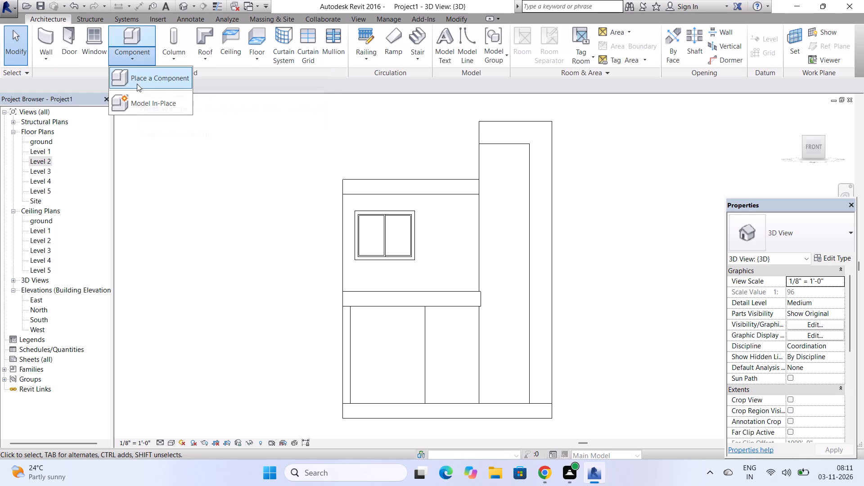
{"action": "left_click", "coordinate": [135, 92]}
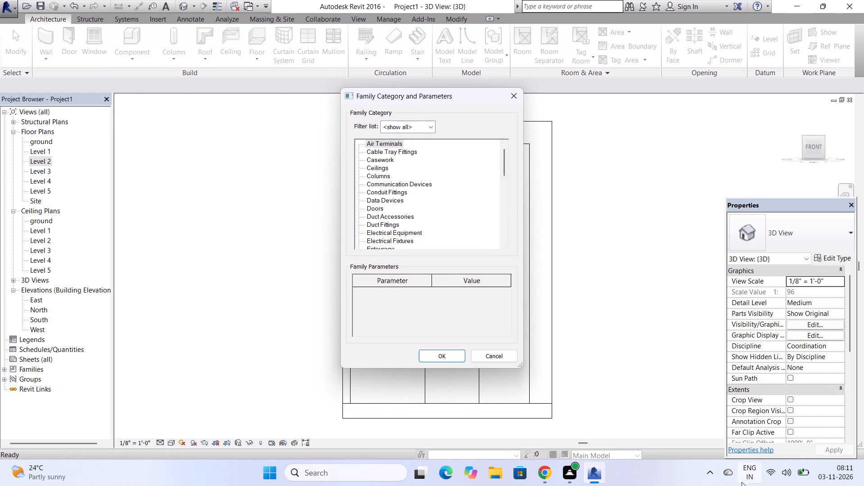
{"action": "scroll", "coordinate": [439, 281], "scroll_direction": "down", "scroll_amount": 1}
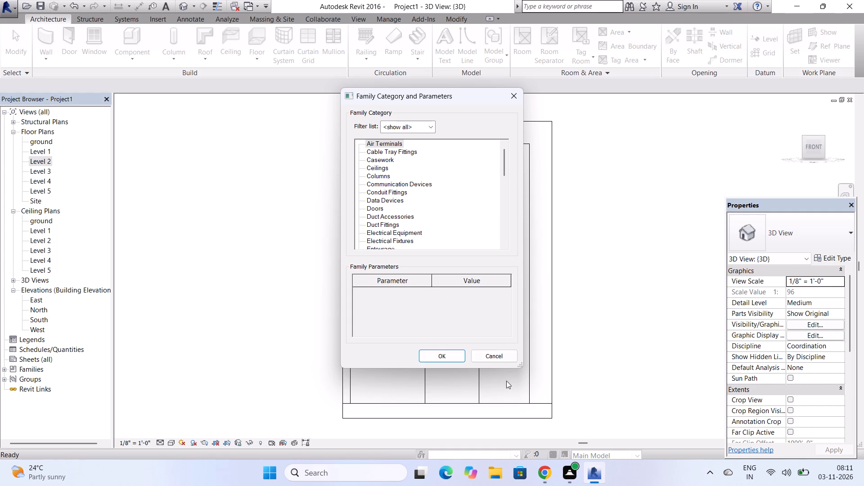
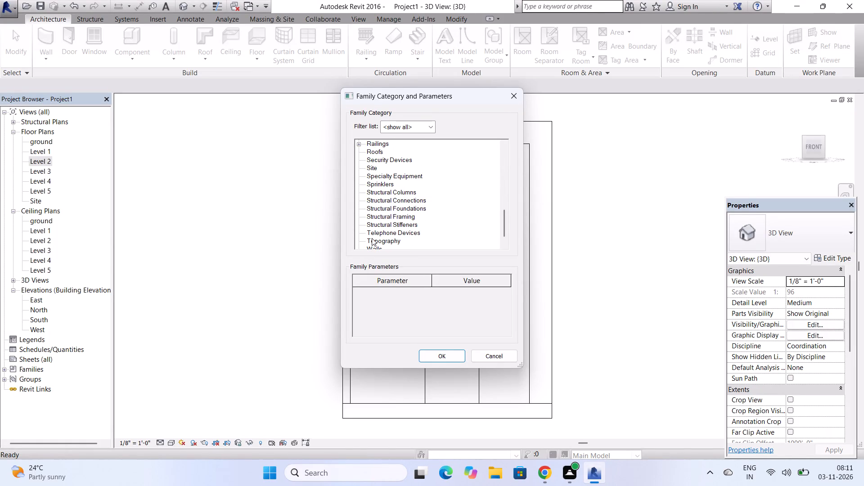
Assign the Walls category to the new in-place model and accept its default name.
{"action": "left_click", "coordinate": [374, 229]}
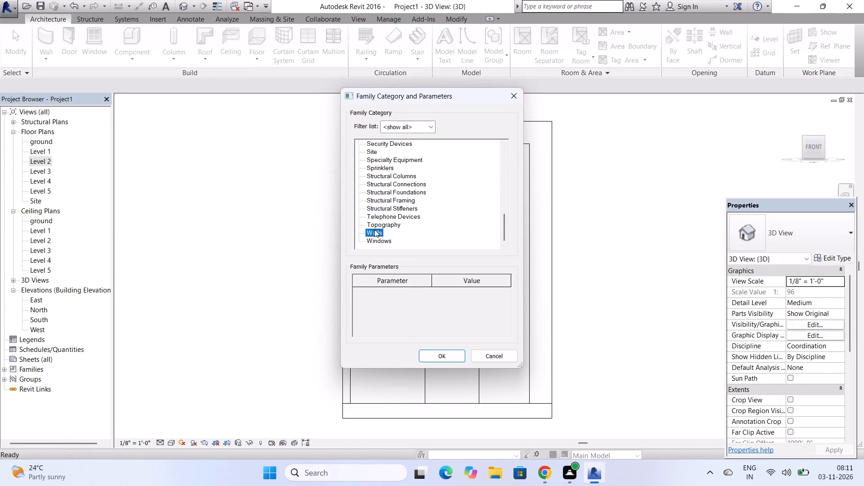
{"action": "left_click", "coordinate": [453, 347]}
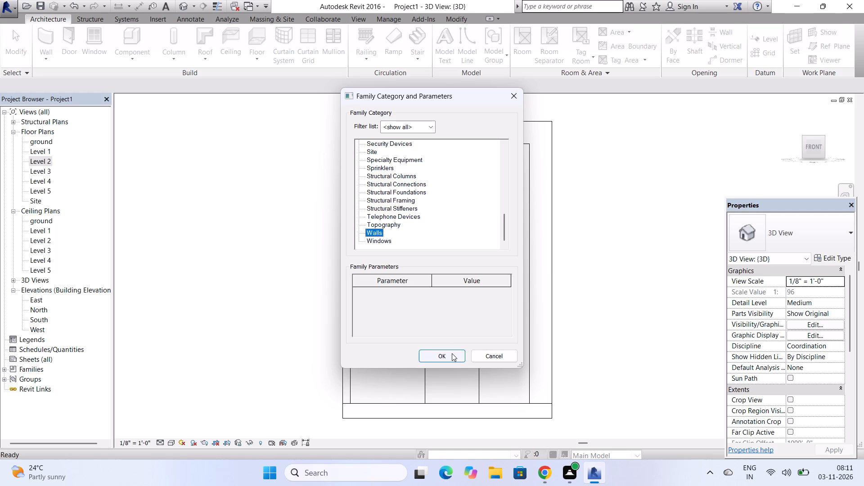
{"action": "left_click", "coordinate": [452, 353]}
{"action": "left_click", "coordinate": [446, 256]}
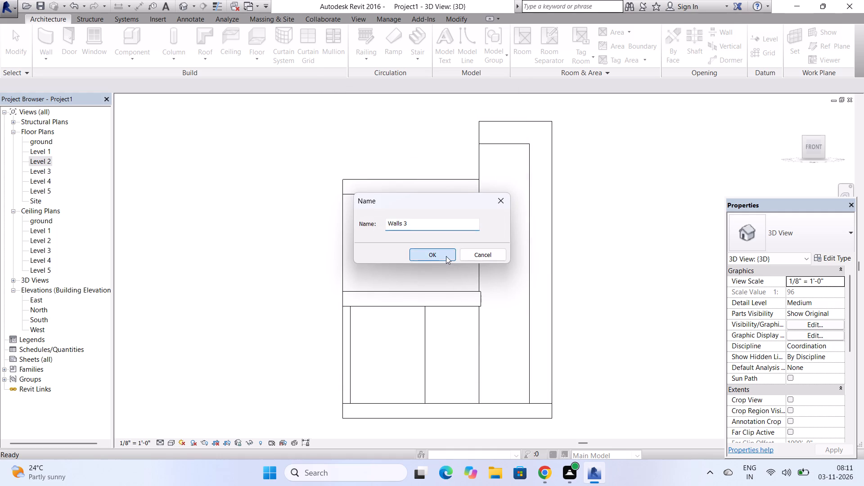
Set the work plane by picking the front face of the existing in-place wall extrusion beside the upper window.
{"action": "scroll", "coordinate": [500, 125], "scroll_direction": "up", "scroll_amount": 1}
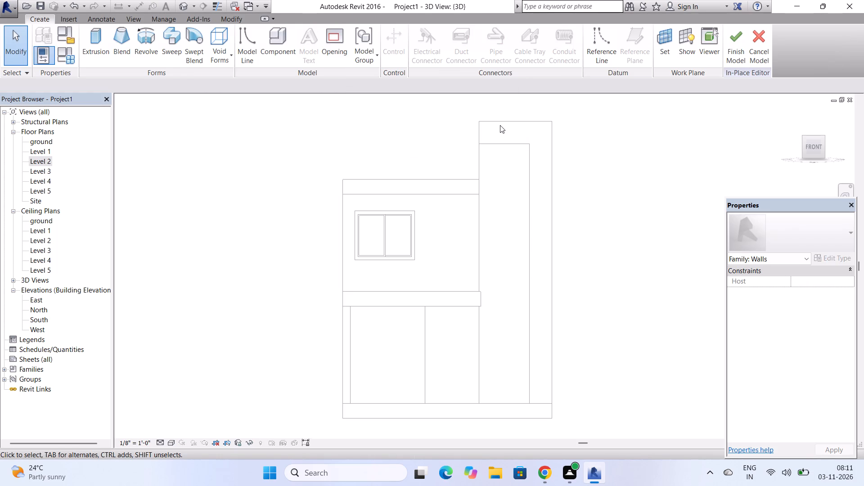
{"action": "left_click", "coordinate": [655, 33]}
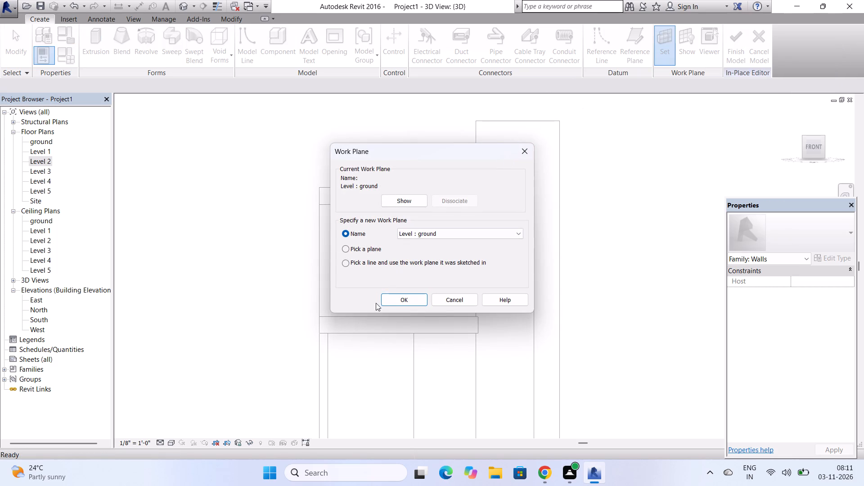
{"action": "left_click", "coordinate": [374, 252]}
{"action": "left_click", "coordinate": [409, 301]}
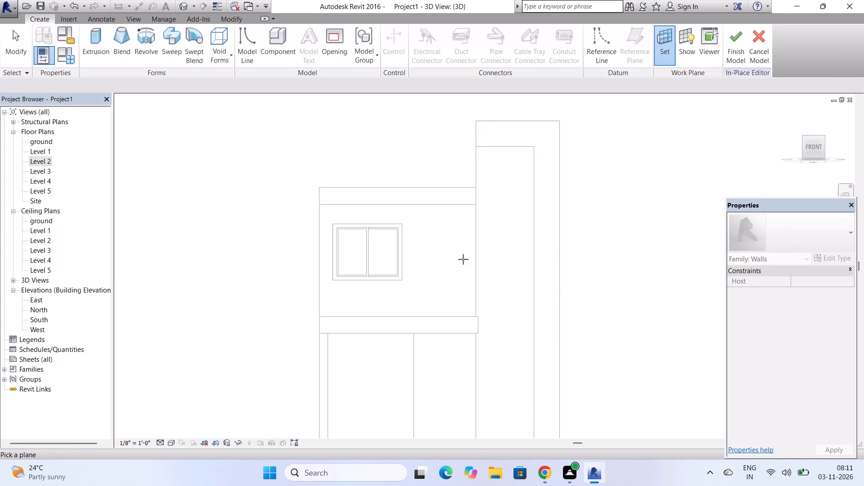
{"action": "left_click", "coordinate": [479, 249]}
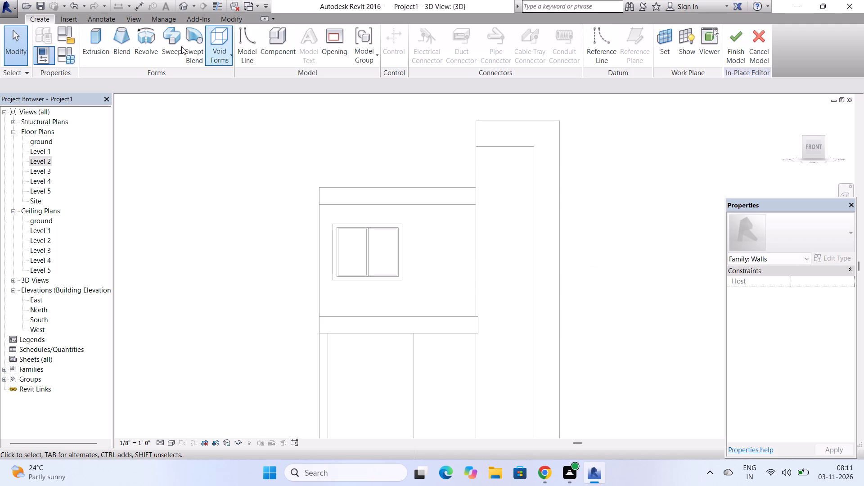
Start an extrusion and sketch a rectangle about 2'-7" wide by 22'-9" tall inside the inverted-L frame, down to the wall base.
{"action": "left_click", "coordinate": [94, 40]}
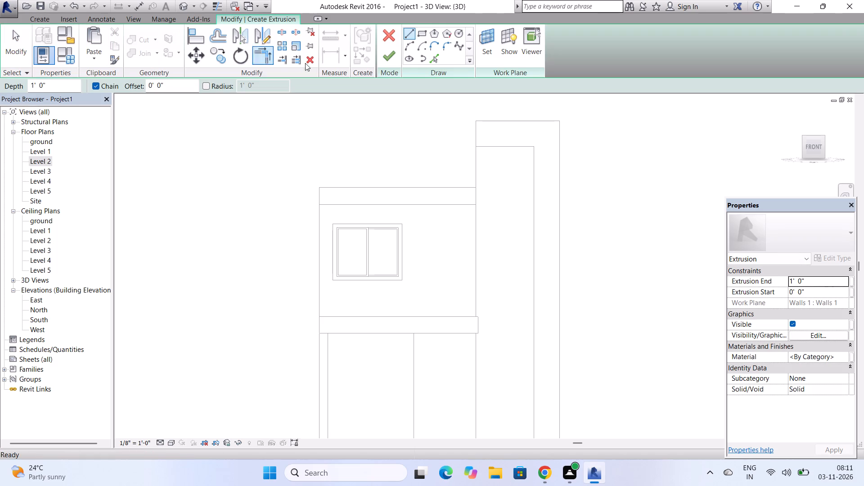
{"action": "left_click", "coordinate": [424, 35]}
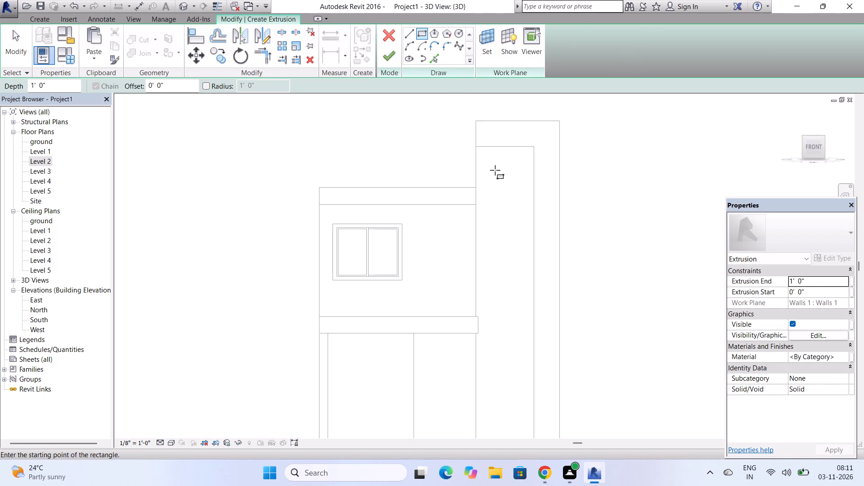
{"action": "scroll", "coordinate": [495, 146], "scroll_direction": "up", "scroll_amount": 5}
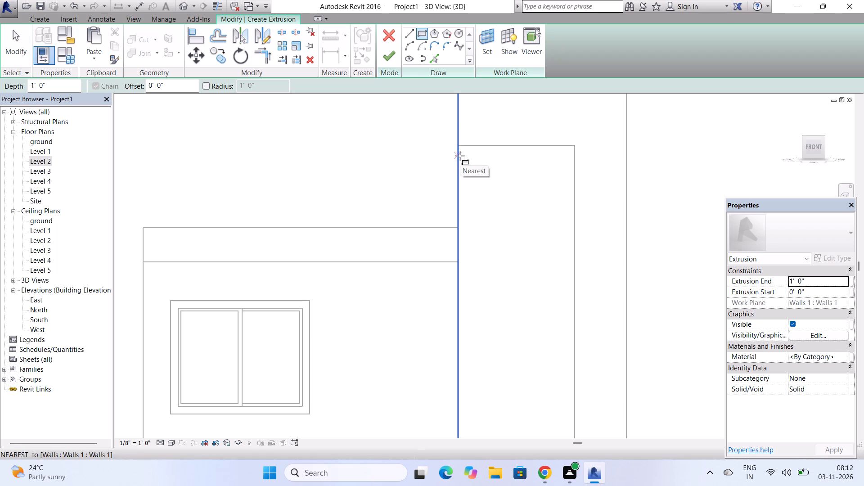
{"action": "left_click", "coordinate": [460, 156]}
{"action": "scroll", "coordinate": [513, 173], "scroll_direction": "down", "scroll_amount": 8}
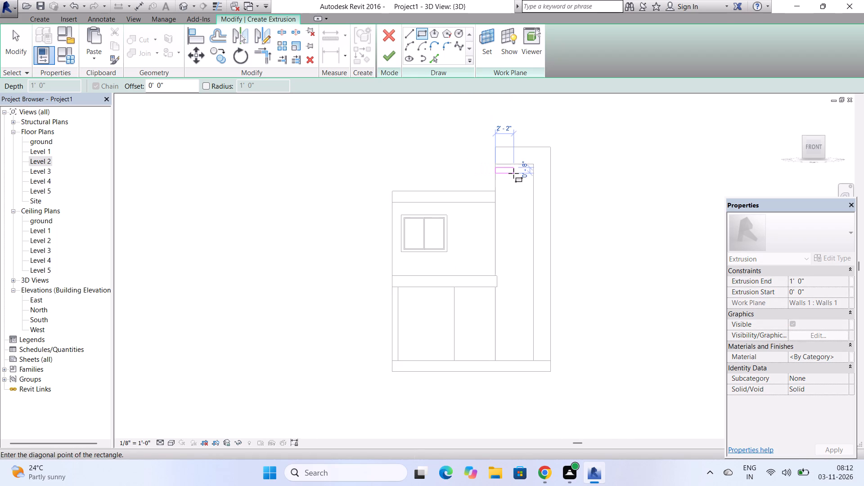
{"action": "left_click", "coordinate": [516, 360]}
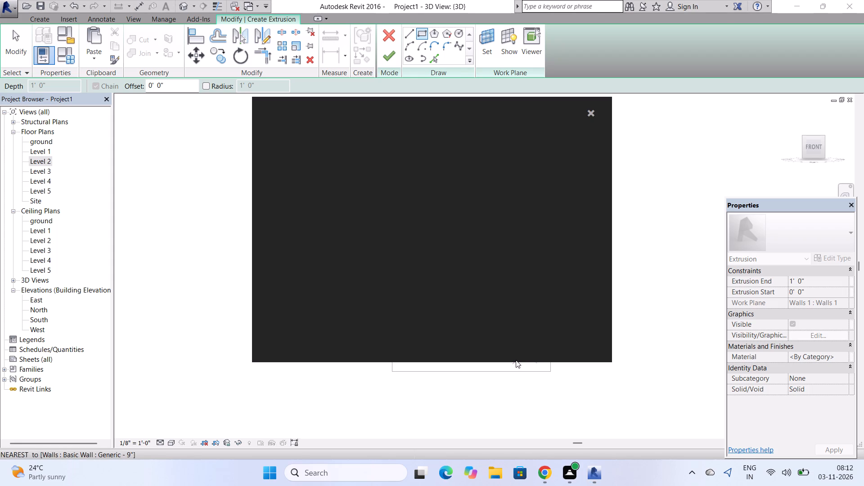
{"action": "left_click", "coordinate": [591, 112]}
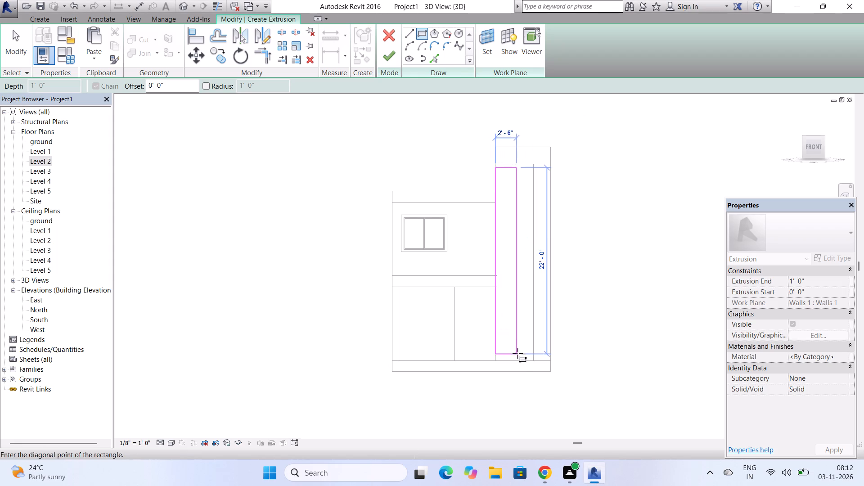
{"action": "left_click", "coordinate": [517, 360]}
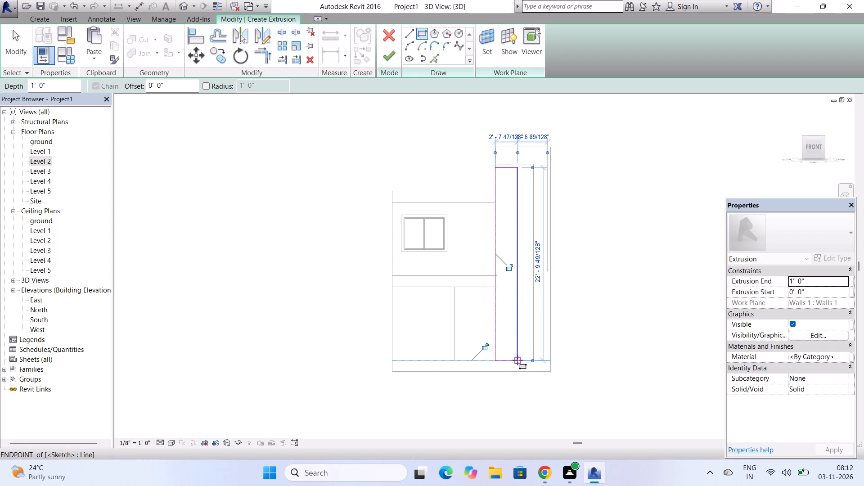
Sketch a narrow vertical slot about 22'-1" tall inside the tall rectangle, near its edge on the window side.
{"action": "scroll", "coordinate": [514, 176], "scroll_direction": "up", "scroll_amount": 3}
{"action": "scroll", "coordinate": [470, 195], "scroll_direction": "up", "scroll_amount": 1}
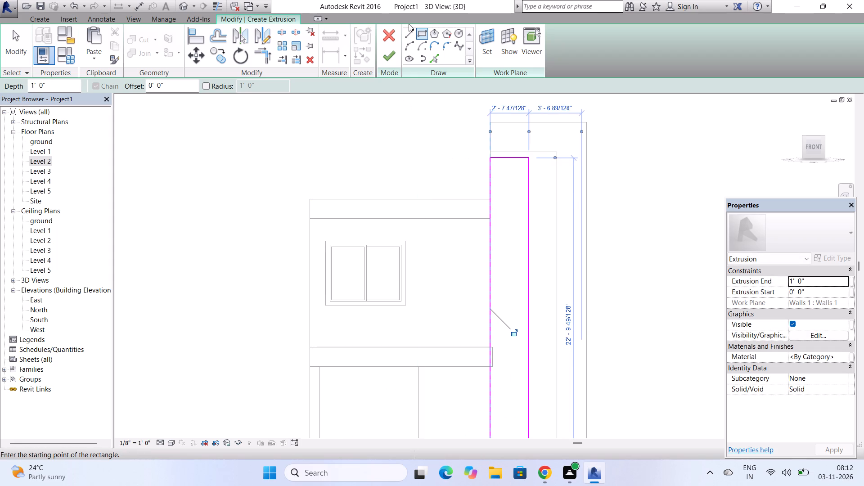
{"action": "left_click", "coordinate": [423, 30]}
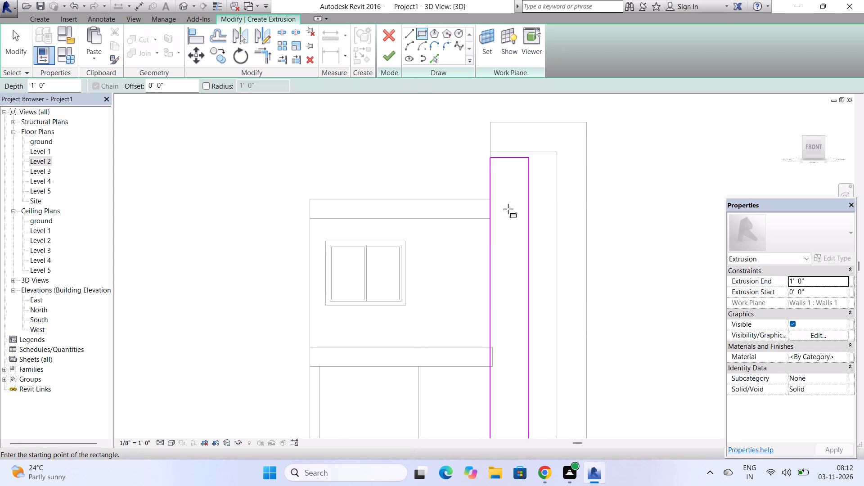
{"action": "scroll", "coordinate": [499, 192], "scroll_direction": "up", "scroll_amount": 3}
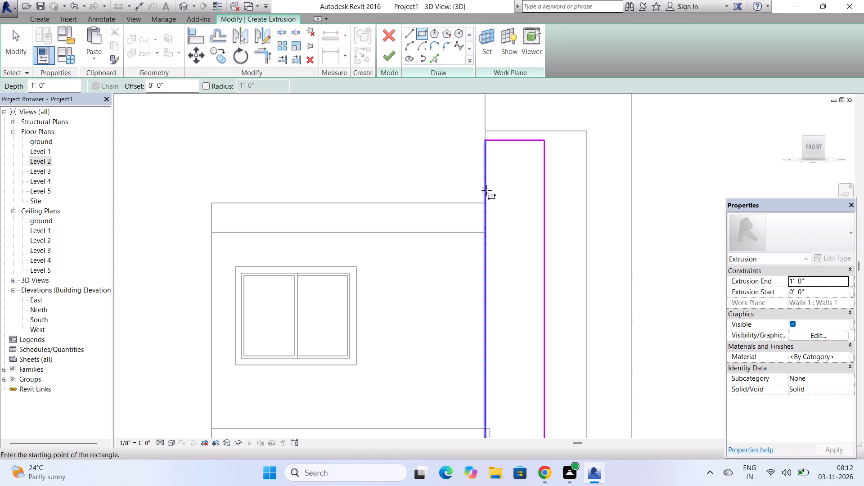
{"action": "left_click", "coordinate": [497, 150]}
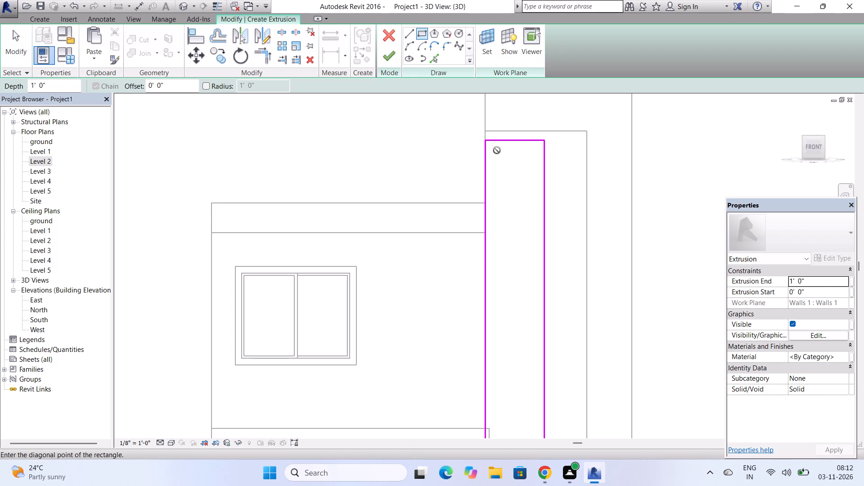
{"action": "scroll", "coordinate": [497, 150], "scroll_direction": "down", "scroll_amount": 9}
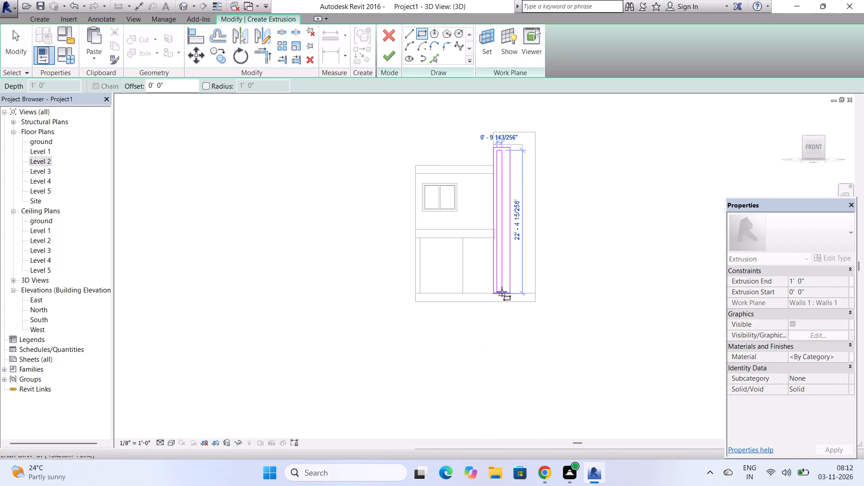
{"action": "scroll", "coordinate": [502, 292], "scroll_direction": "up", "scroll_amount": 9}
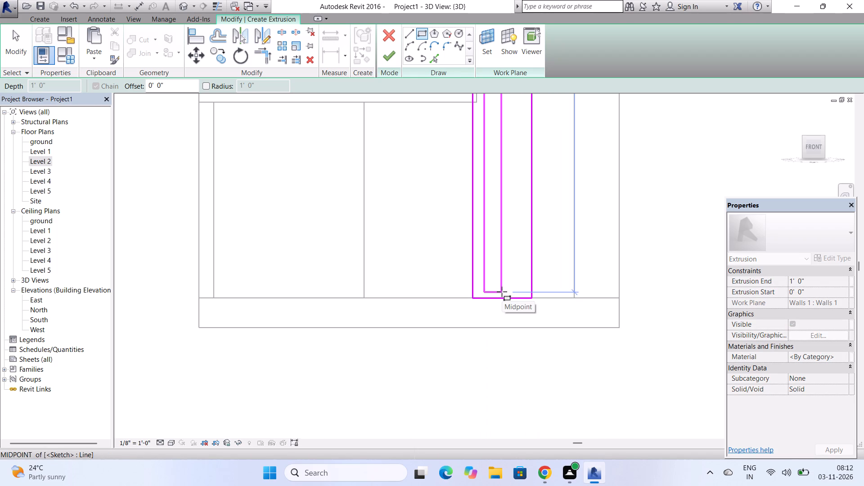
{"action": "scroll", "coordinate": [495, 292], "scroll_direction": "up", "scroll_amount": 1}
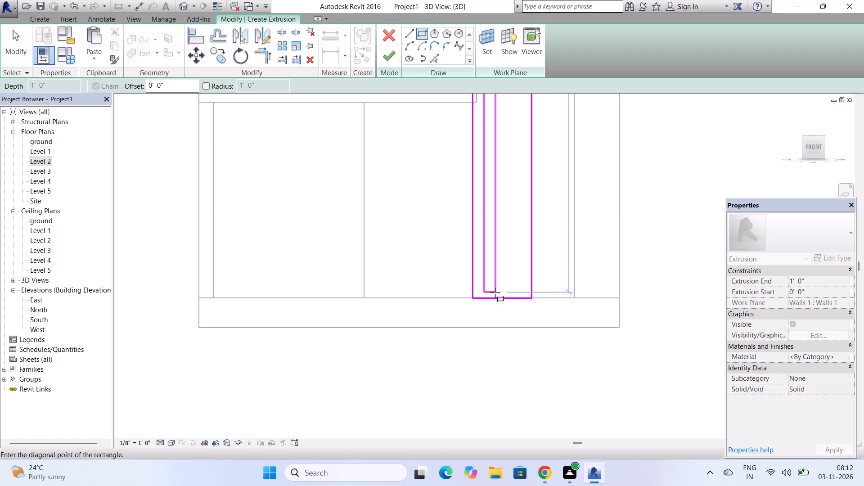
{"action": "left_click", "coordinate": [495, 292]}
Sketch a second narrow vertical slot inside the tall rectangle, parallel to the first and aligned with its top and bottom.
{"action": "scroll", "coordinate": [495, 301], "scroll_direction": "down", "scroll_amount": 5}
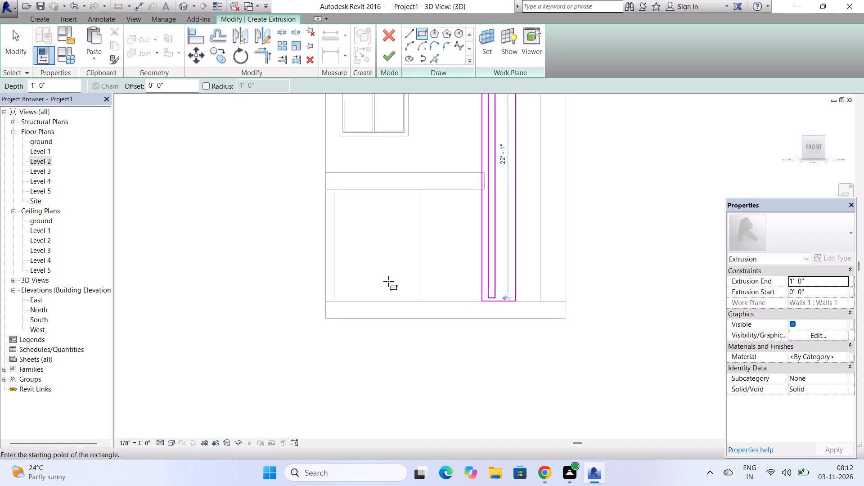
{"action": "left_click", "coordinate": [421, 34]}
{"action": "scroll", "coordinate": [495, 284], "scroll_direction": "down", "scroll_amount": 4}
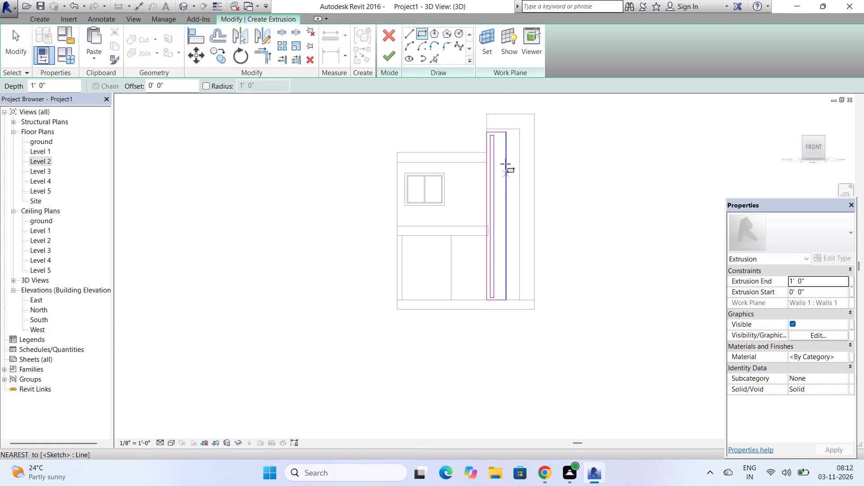
{"action": "scroll", "coordinate": [504, 139], "scroll_direction": "up", "scroll_amount": 10}
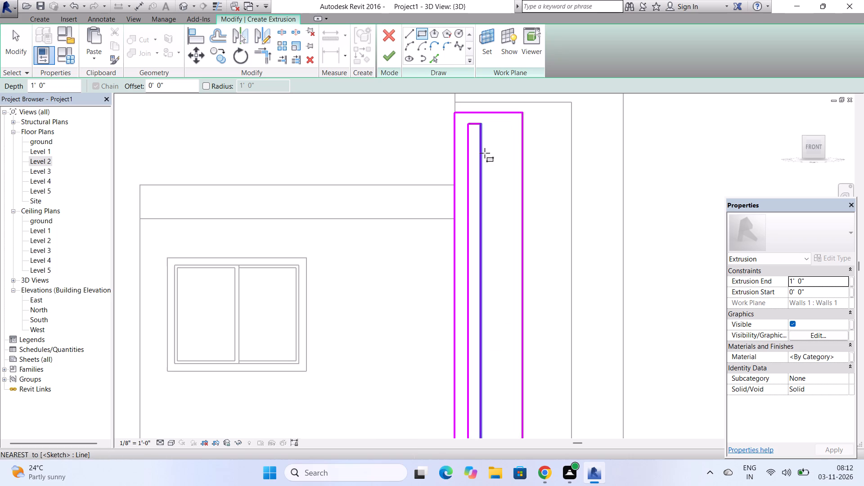
{"action": "scroll", "coordinate": [485, 153], "scroll_direction": "up", "scroll_amount": 2}
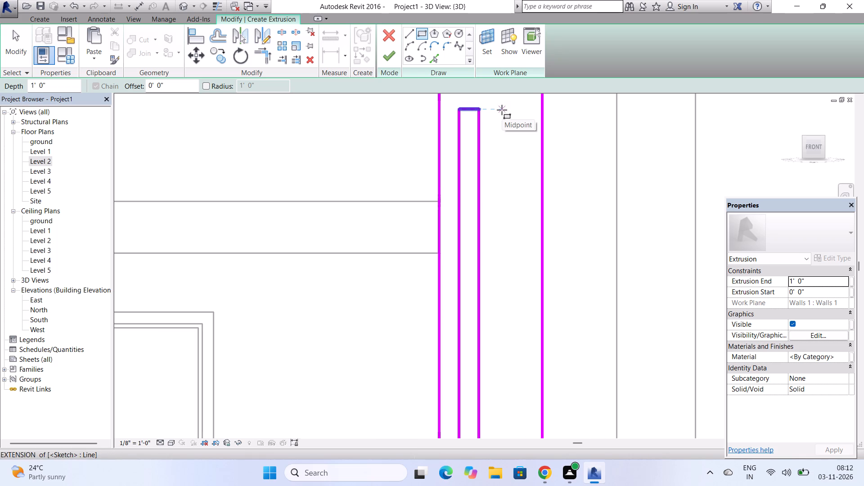
{"action": "left_click", "coordinate": [502, 110]}
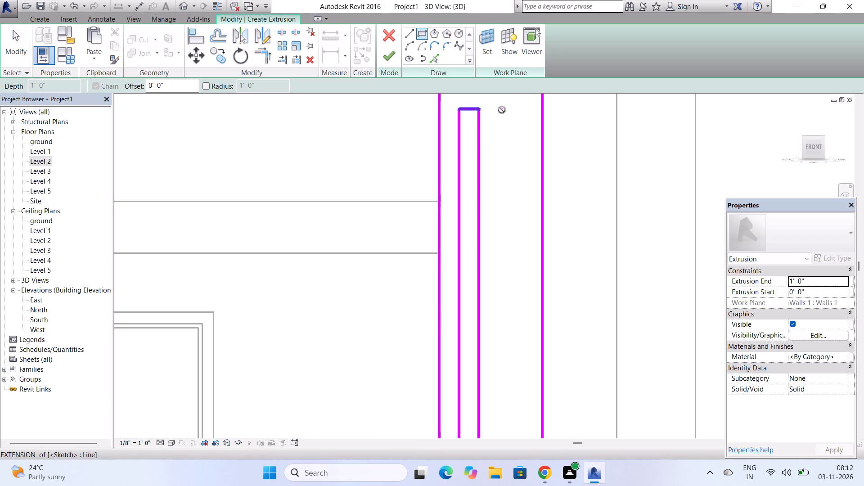
{"action": "scroll", "coordinate": [526, 110], "scroll_direction": "down", "scroll_amount": 9}
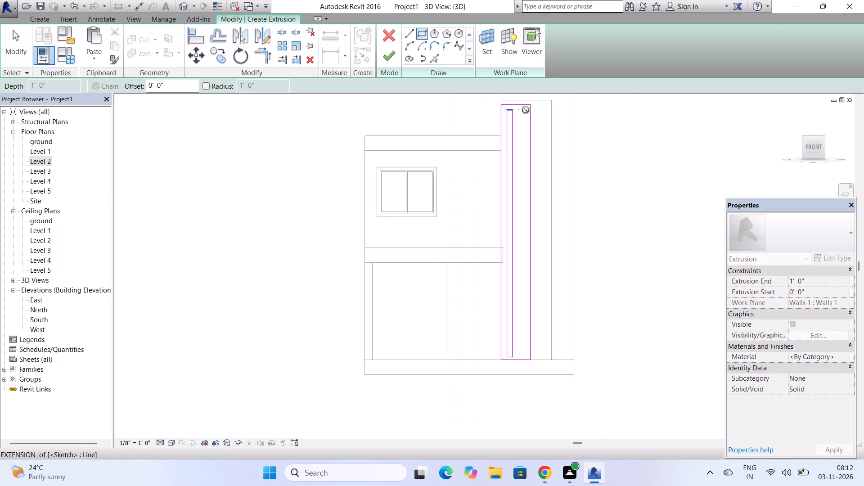
{"action": "scroll", "coordinate": [526, 110], "scroll_direction": "down", "scroll_amount": 4}
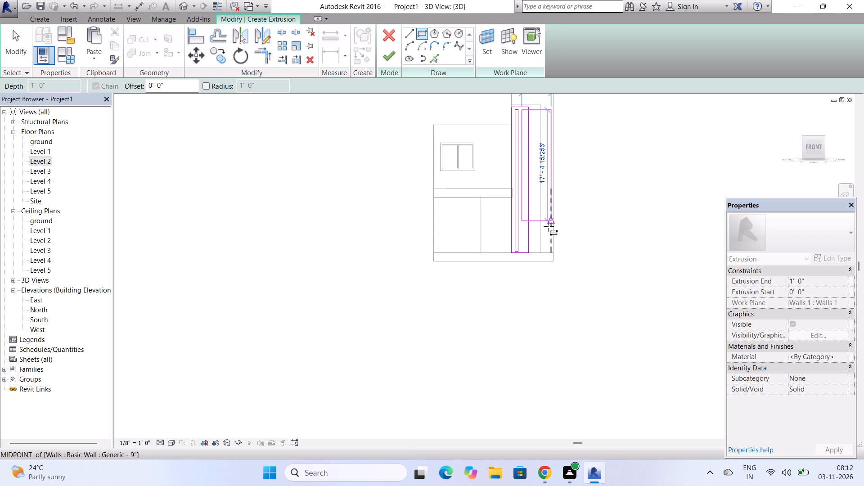
{"action": "scroll", "coordinate": [524, 247], "scroll_direction": "up", "scroll_amount": 7}
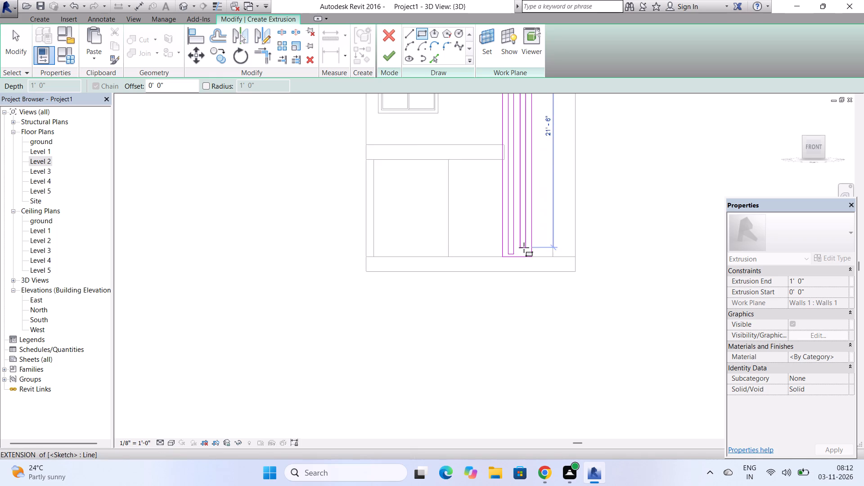
{"action": "scroll", "coordinate": [524, 247], "scroll_direction": "up", "scroll_amount": 5}
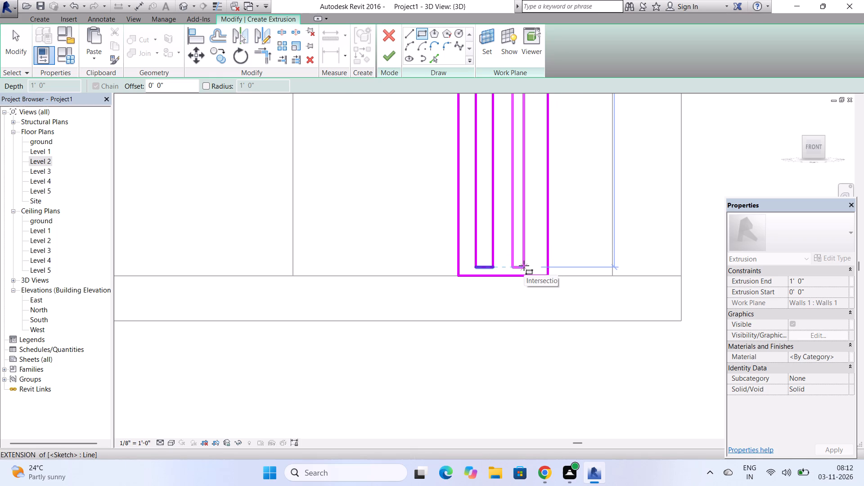
{"action": "left_click", "coordinate": [530, 265]}
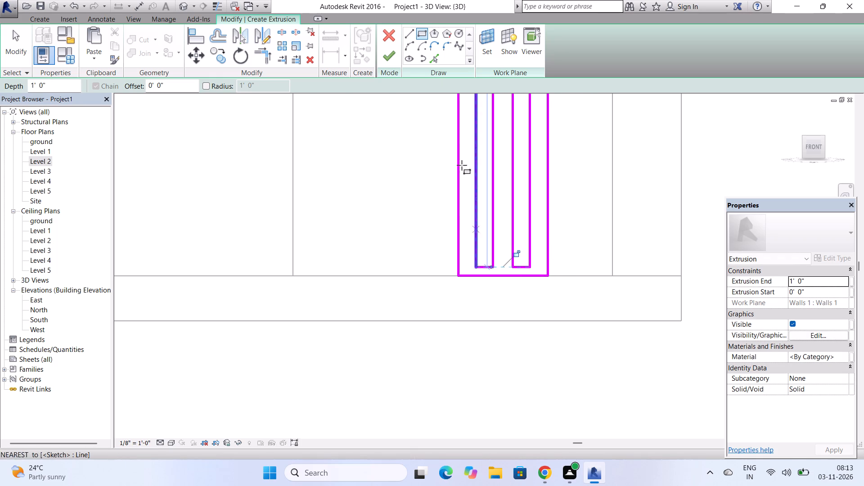
Finish the slotted rectangle sketch as a 1'-0" deep extrusion.
{"action": "left_click", "coordinate": [393, 54]}
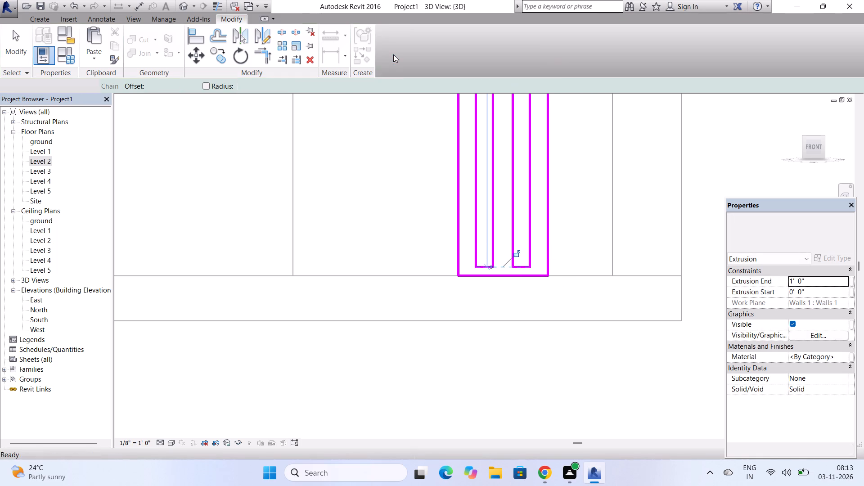
{"action": "scroll", "coordinate": [531, 285], "scroll_direction": "down", "scroll_amount": 9}
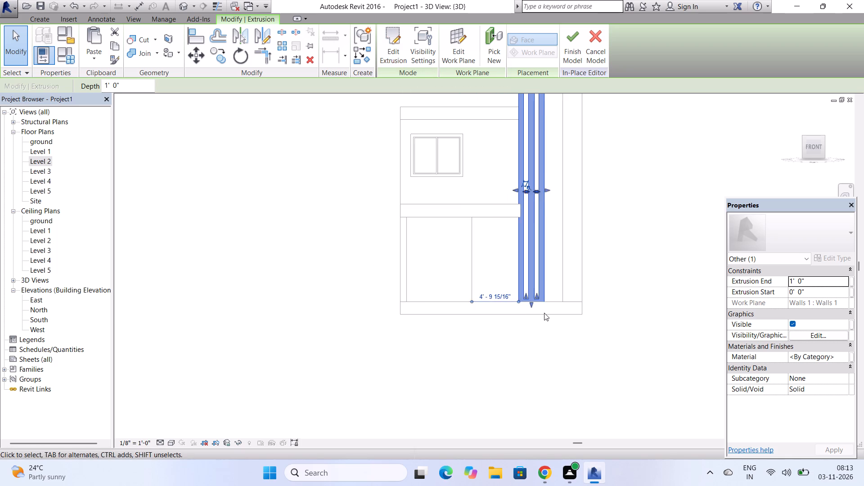
{"action": "scroll", "coordinate": [544, 313], "scroll_direction": "down", "scroll_amount": 4}
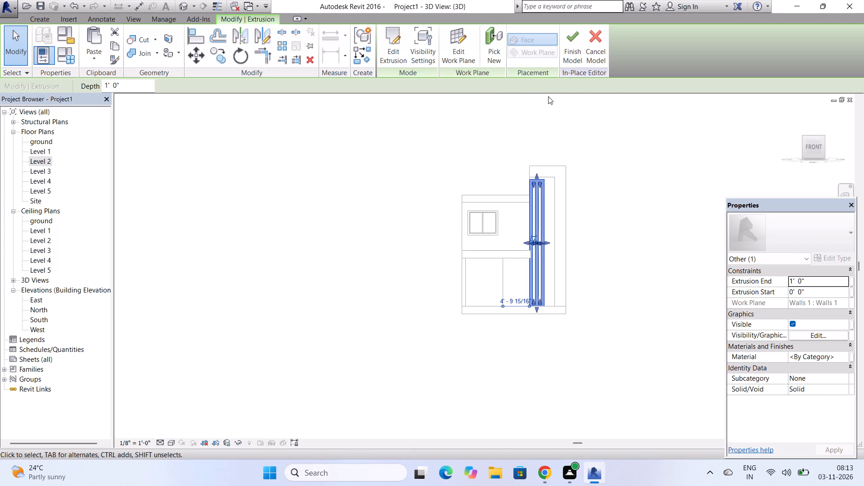
Narrow both vertical slots of the slotted extrusion by moving each slot's window-side edge inward.
{"action": "scroll", "coordinate": [538, 244], "scroll_direction": "up", "scroll_amount": 10}
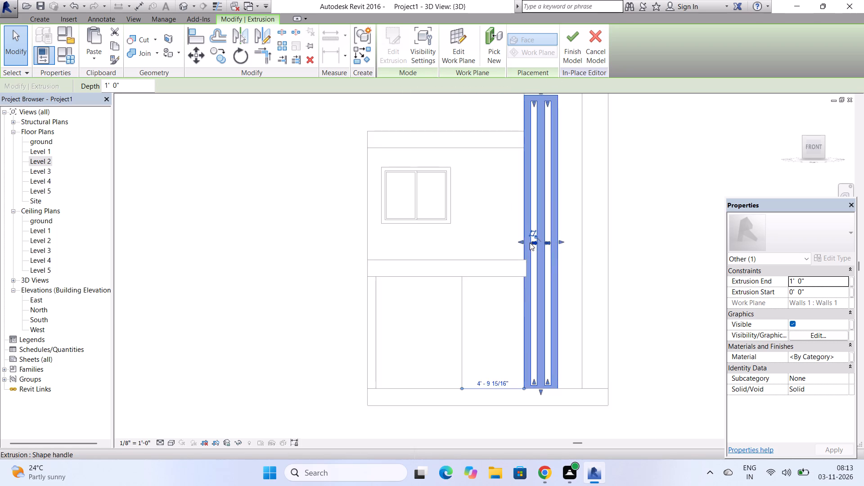
{"action": "scroll", "coordinate": [530, 243], "scroll_direction": "up", "scroll_amount": 16}
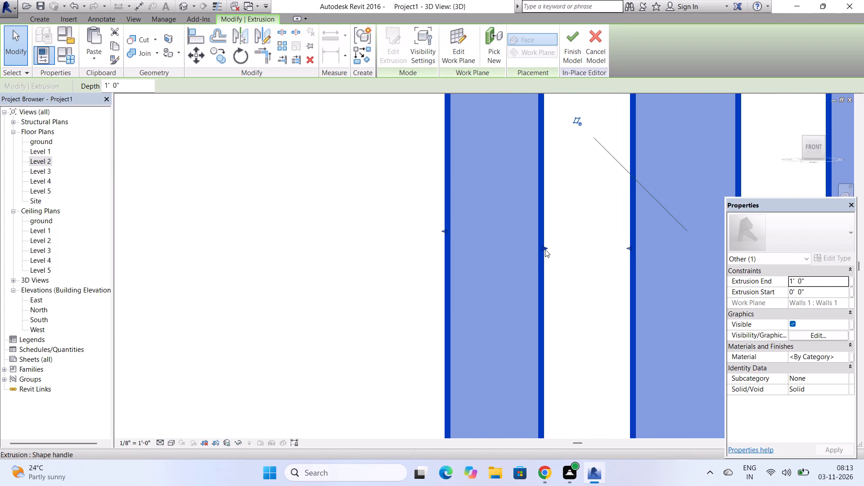
{"action": "left_click_drag", "start_coordinate": [544, 246], "coordinate": [581, 247]}
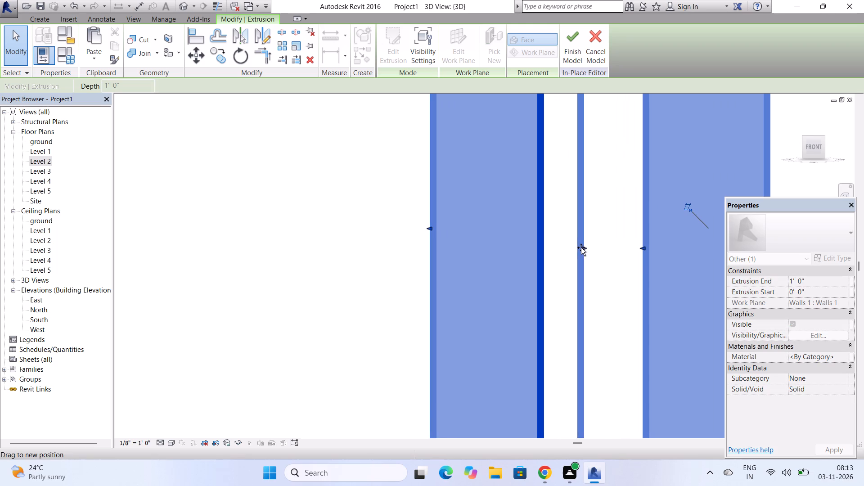
{"action": "left_click_drag", "start_coordinate": [581, 247], "coordinate": [603, 246]}
{"action": "scroll", "coordinate": [550, 257], "scroll_direction": "down", "scroll_amount": 1}
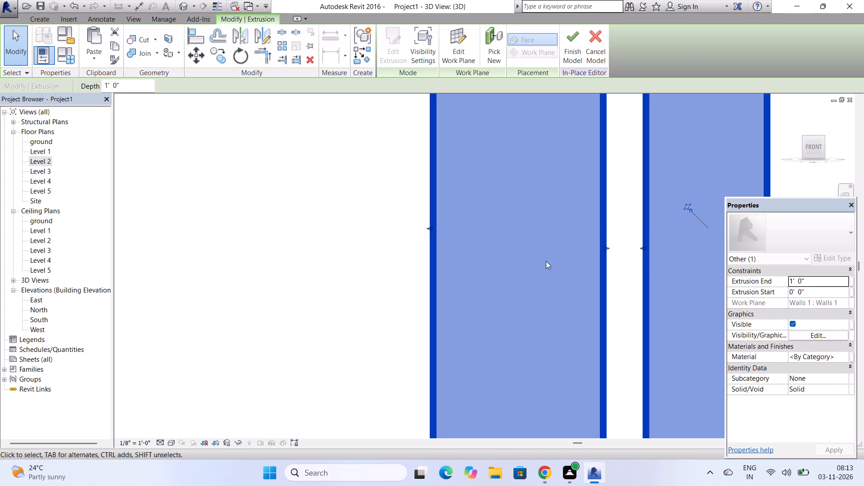
{"action": "scroll", "coordinate": [546, 261], "scroll_direction": "down", "scroll_amount": 7}
{"action": "scroll", "coordinate": [622, 253], "scroll_direction": "up", "scroll_amount": 3}
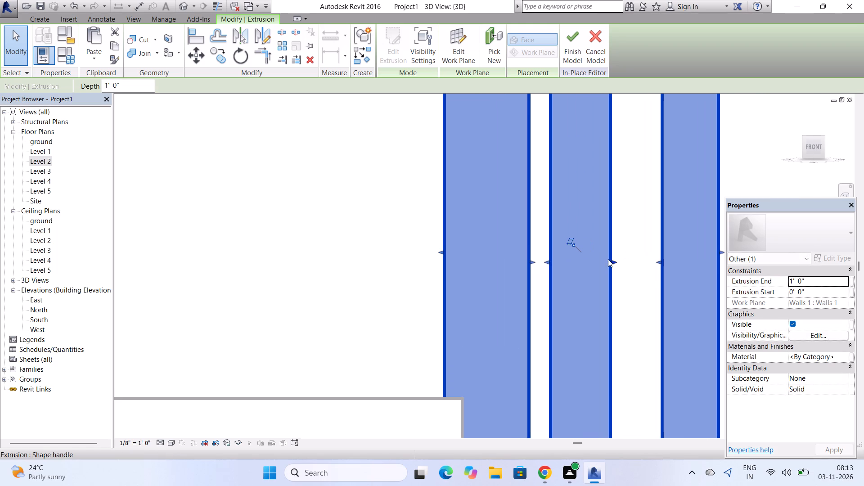
{"action": "left_click_drag", "start_coordinate": [613, 261], "coordinate": [635, 261]}
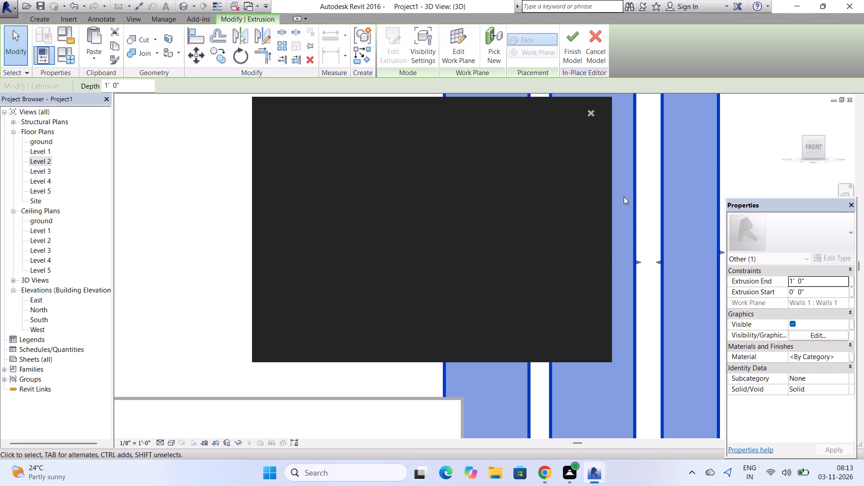
{"action": "left_click", "coordinate": [589, 109]}
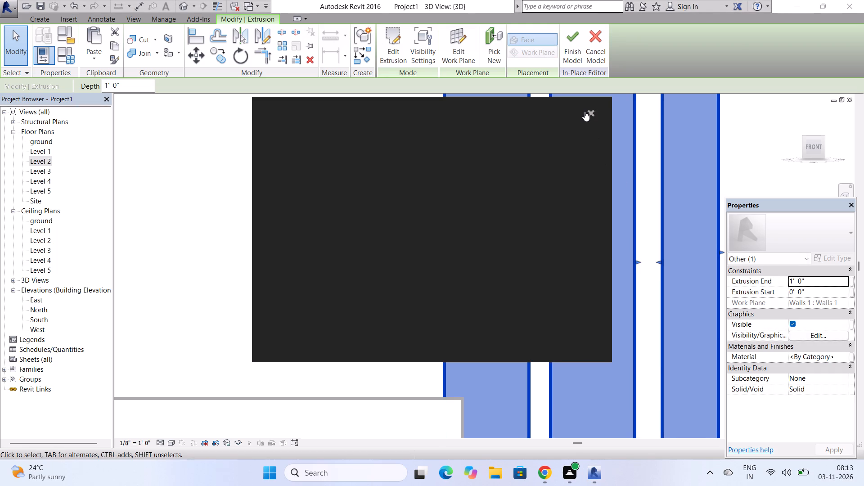
Stretch the slotted extrusion's top up to the underside of the inverted-L frame and finish the in-place model.
{"action": "scroll", "coordinate": [509, 283], "scroll_direction": "down", "scroll_amount": 17}
{"action": "scroll", "coordinate": [516, 142], "scroll_direction": "up", "scroll_amount": 2}
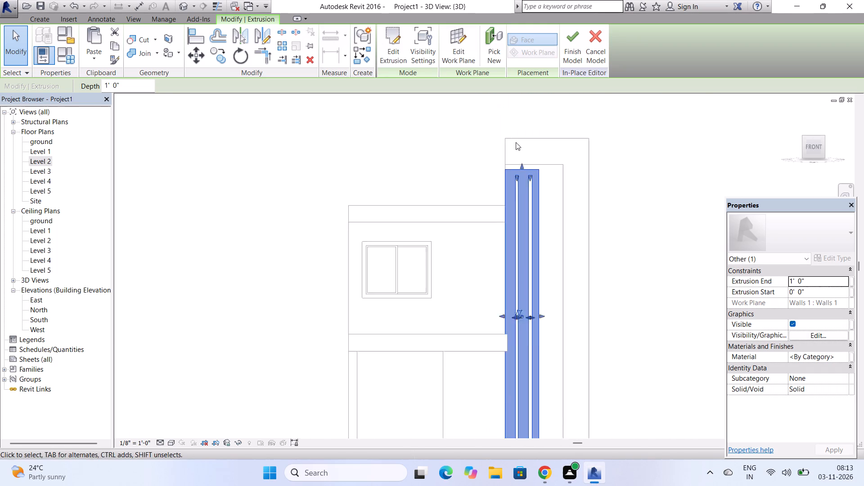
{"action": "scroll", "coordinate": [516, 142], "scroll_direction": "up", "scroll_amount": 10}
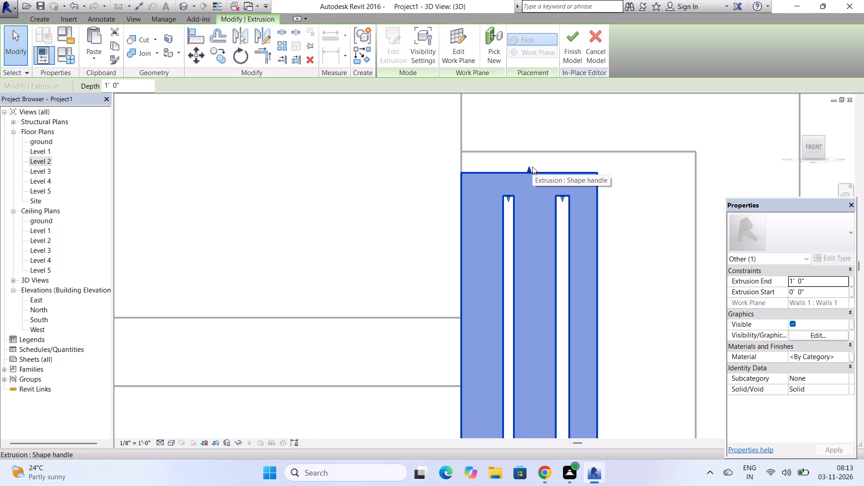
{"action": "left_click_drag", "start_coordinate": [529, 168], "coordinate": [531, 155]}
{"action": "left_click", "coordinate": [579, 58]}
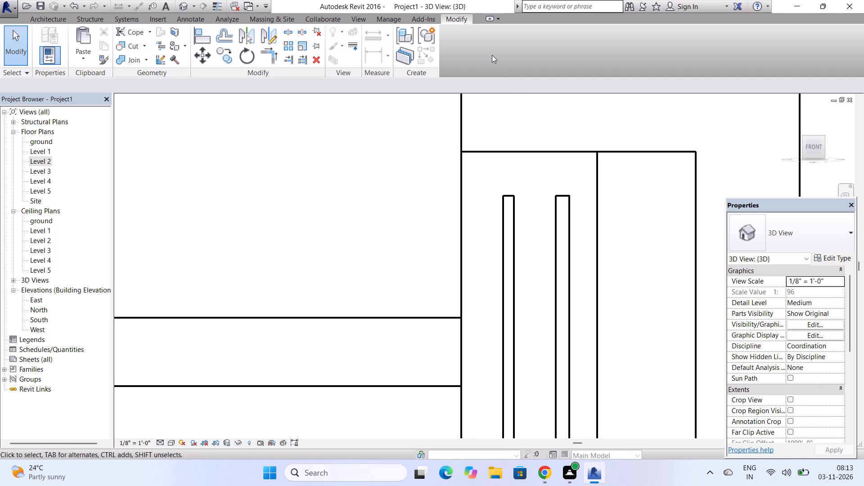
Create a new in-place component in the Walls category, keeping the suggested name.
{"action": "scroll", "coordinate": [636, 211], "scroll_direction": "down", "scroll_amount": 6}
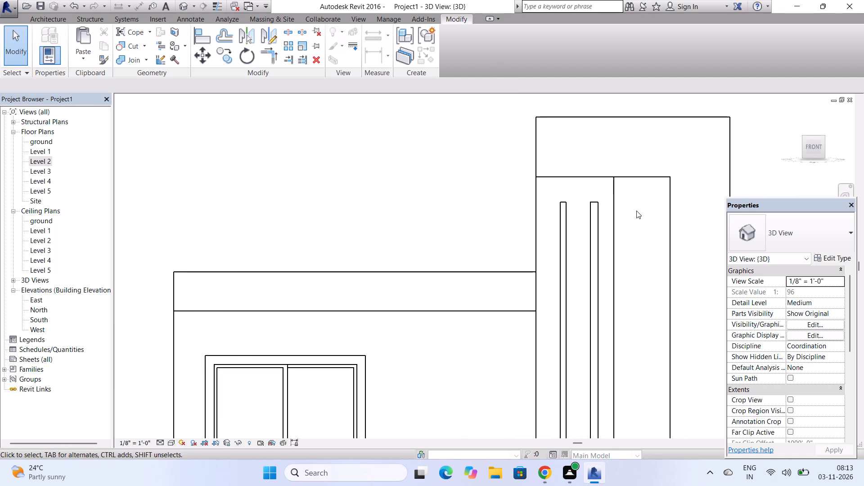
{"action": "scroll", "coordinate": [636, 211], "scroll_direction": "down", "scroll_amount": 12}
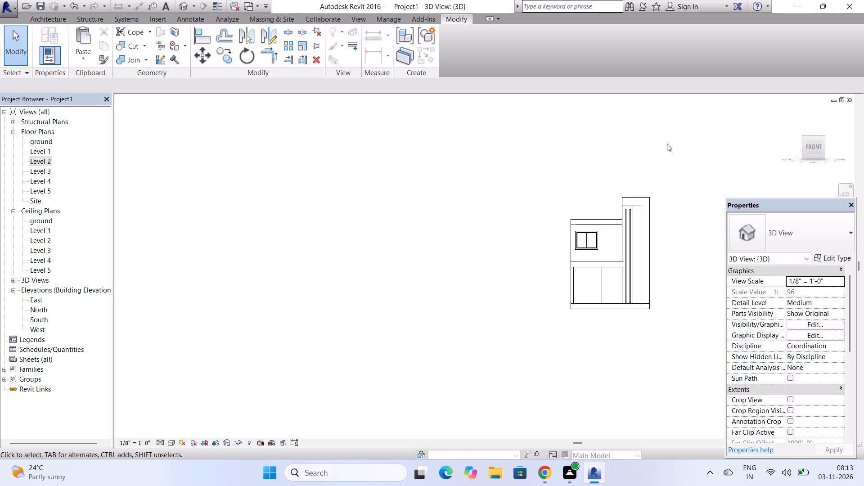
{"action": "left_click", "coordinate": [32, 13]}
{"action": "scroll", "coordinate": [597, 286], "scroll_direction": "up", "scroll_amount": 3}
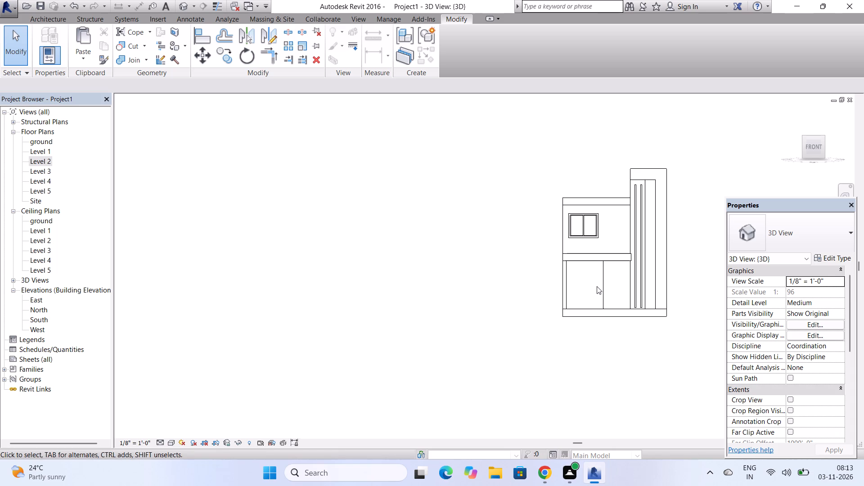
{"action": "scroll", "coordinate": [597, 286], "scroll_direction": "up", "scroll_amount": 2}
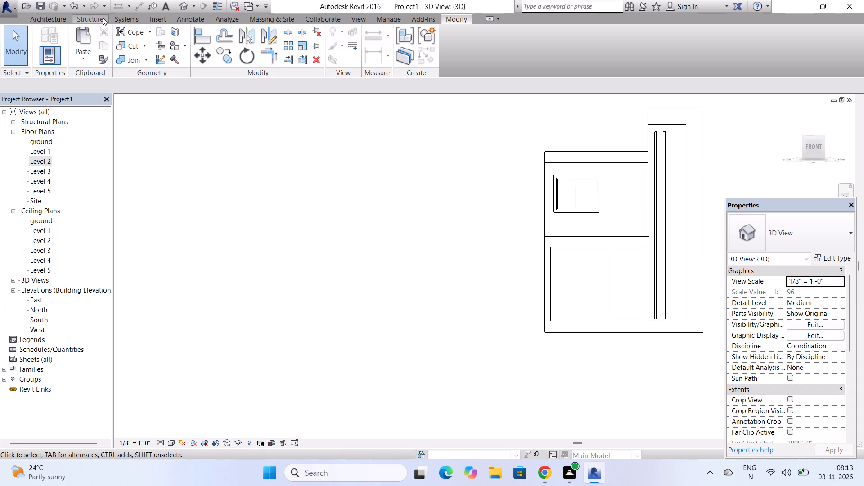
{"action": "left_click", "coordinate": [58, 20]}
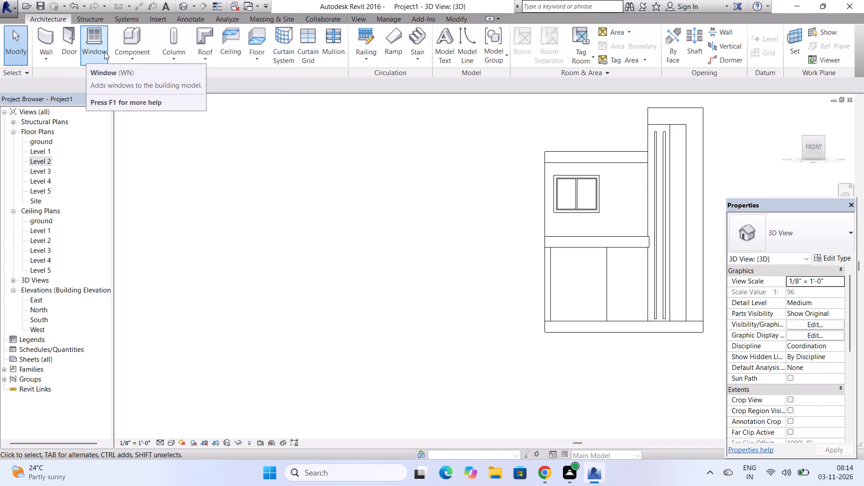
{"action": "left_click", "coordinate": [131, 58]}
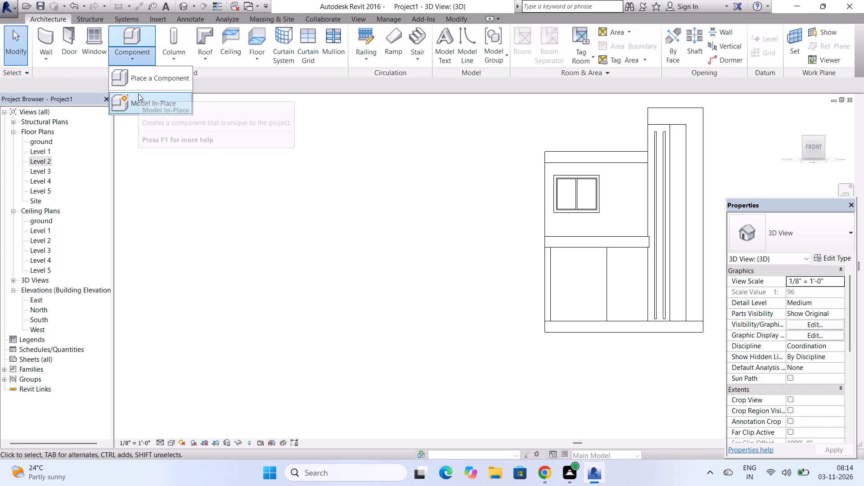
{"action": "left_click", "coordinate": [138, 94]}
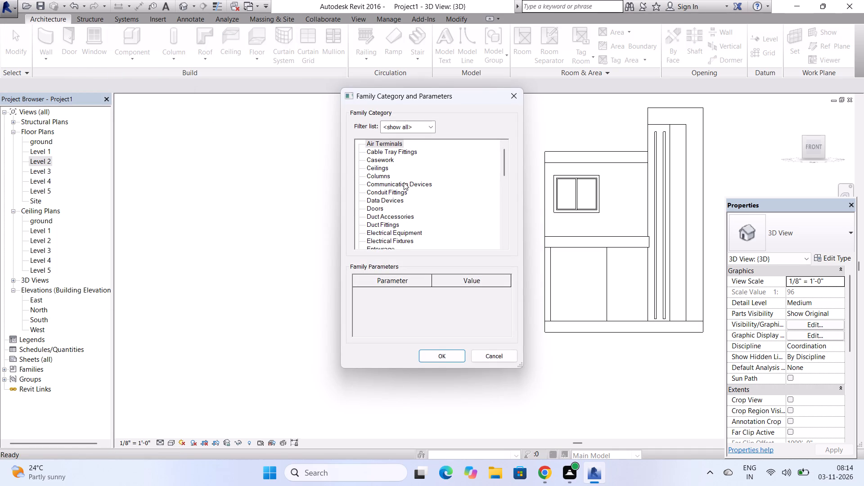
{"action": "scroll", "coordinate": [404, 182], "scroll_direction": "down", "scroll_amount": 20}
{"action": "scroll", "coordinate": [404, 182], "scroll_direction": "down", "scroll_amount": 4}
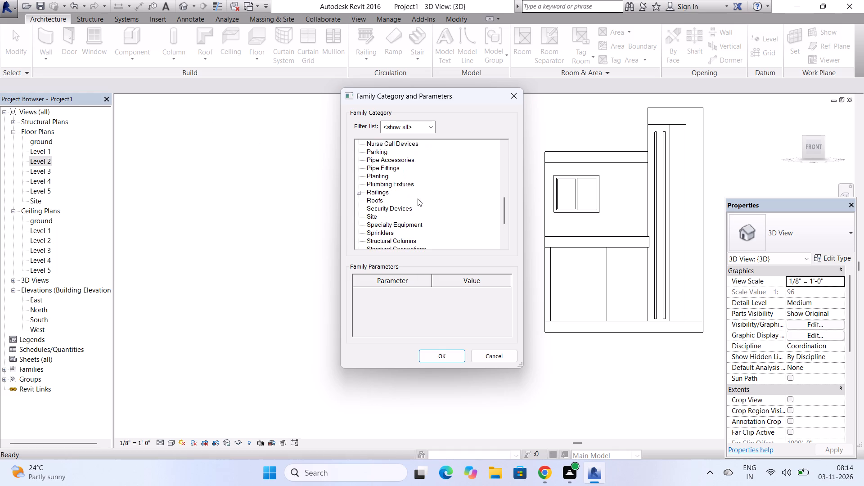
{"action": "scroll", "coordinate": [418, 198], "scroll_direction": "down", "scroll_amount": 12}
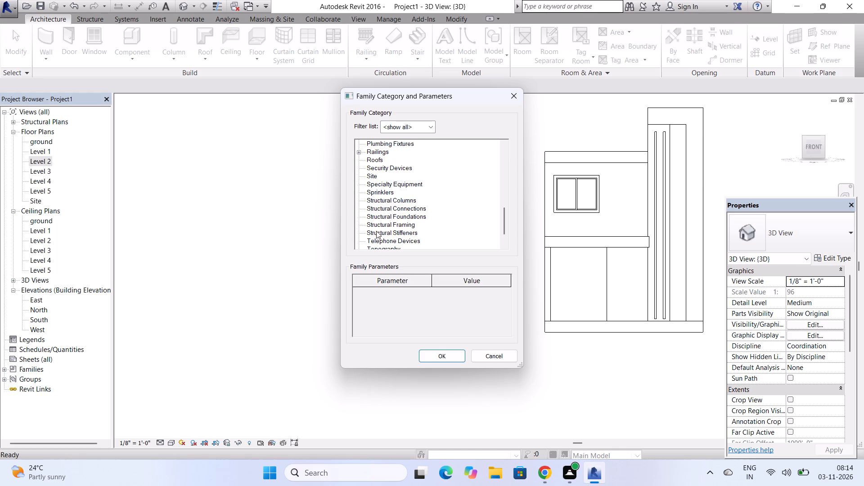
{"action": "left_click", "coordinate": [376, 231]}
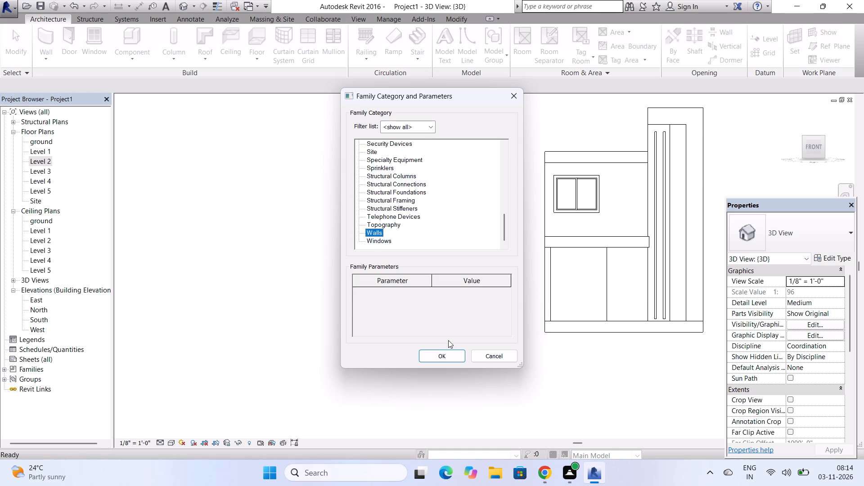
{"action": "left_click", "coordinate": [449, 355]}
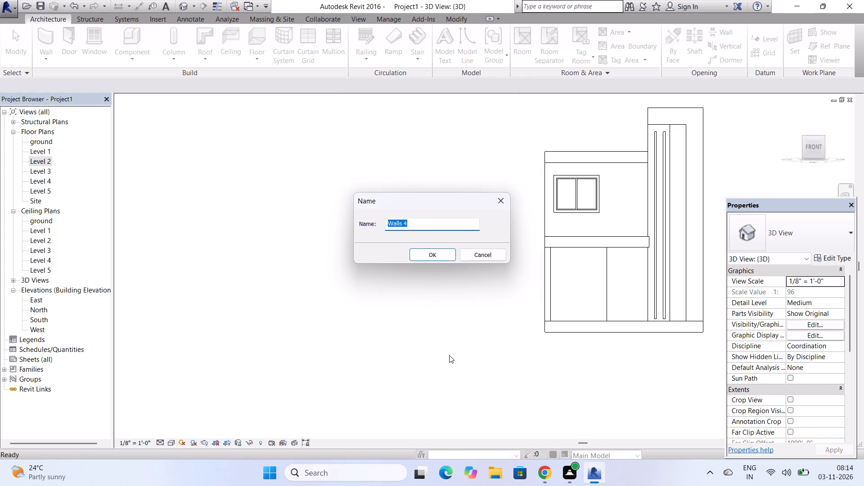
{"action": "left_click", "coordinate": [436, 257]}
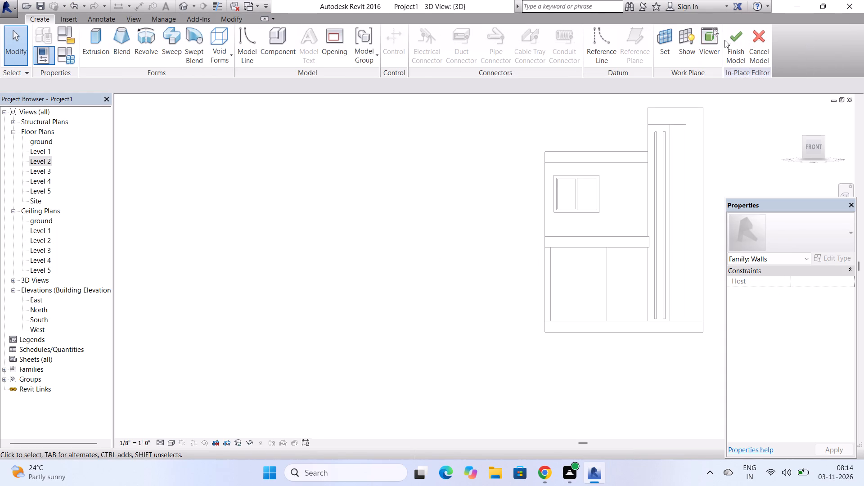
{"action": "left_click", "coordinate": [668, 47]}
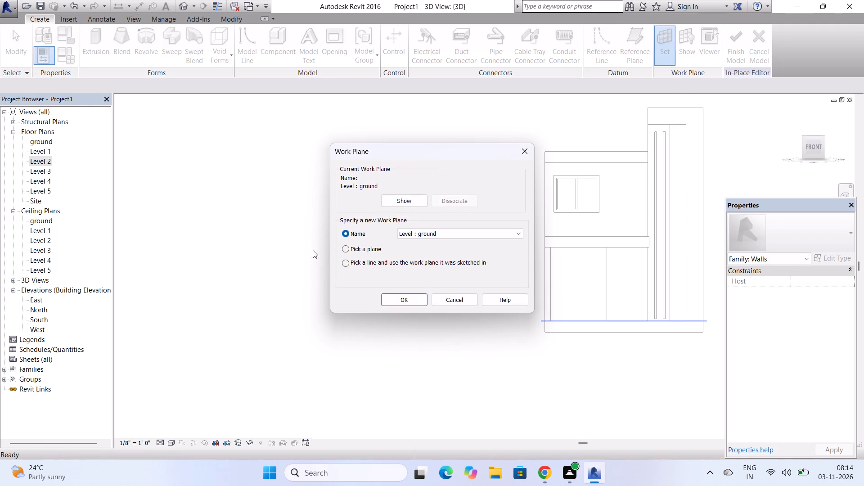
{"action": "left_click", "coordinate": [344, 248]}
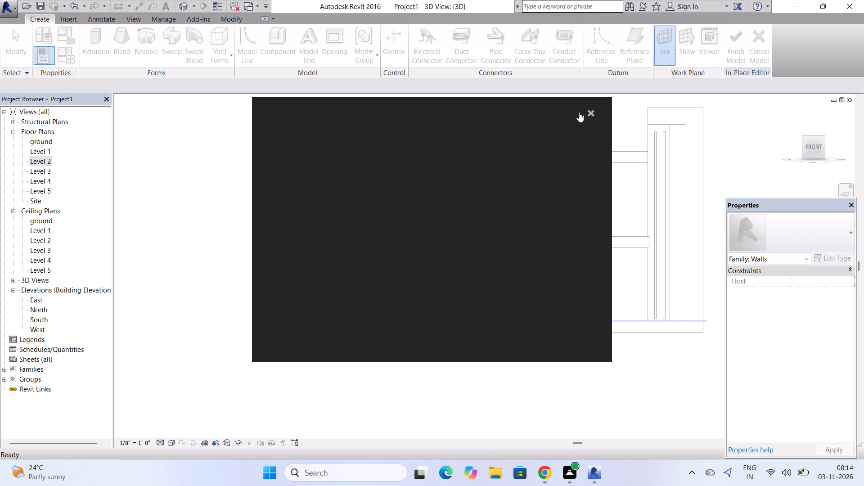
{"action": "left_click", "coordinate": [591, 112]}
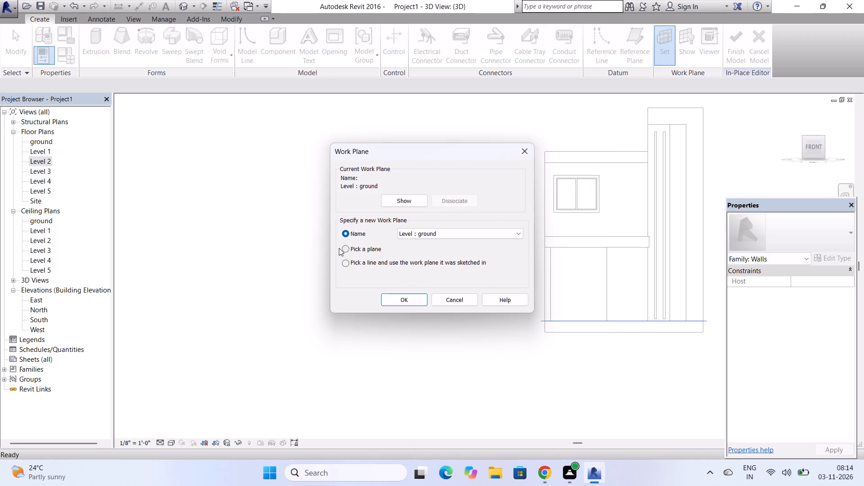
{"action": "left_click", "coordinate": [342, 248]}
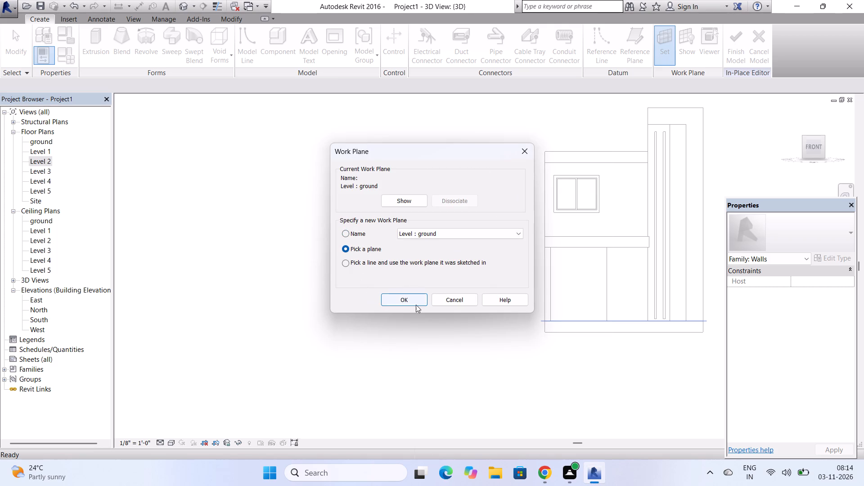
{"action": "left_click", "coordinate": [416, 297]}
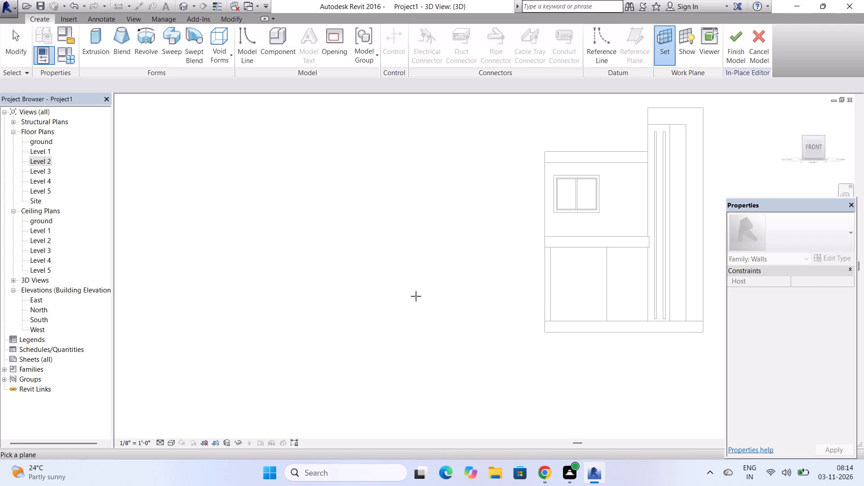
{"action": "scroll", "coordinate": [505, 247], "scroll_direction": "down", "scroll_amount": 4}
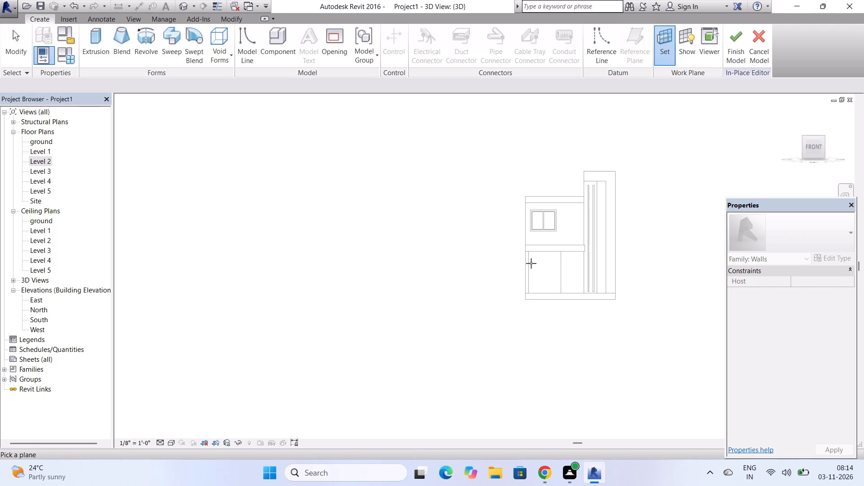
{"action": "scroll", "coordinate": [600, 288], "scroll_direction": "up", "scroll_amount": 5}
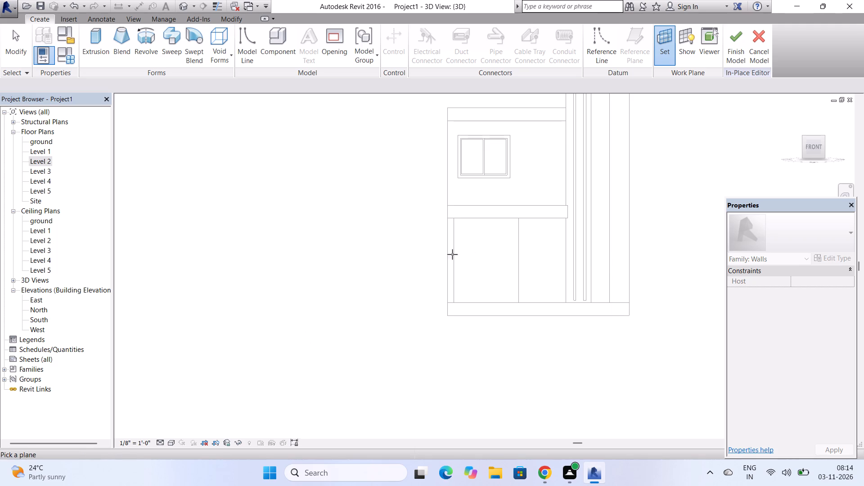
Start a new extrusion and set its work plane by picking the front face of the 9" wall.
{"action": "left_click", "coordinate": [100, 30]}
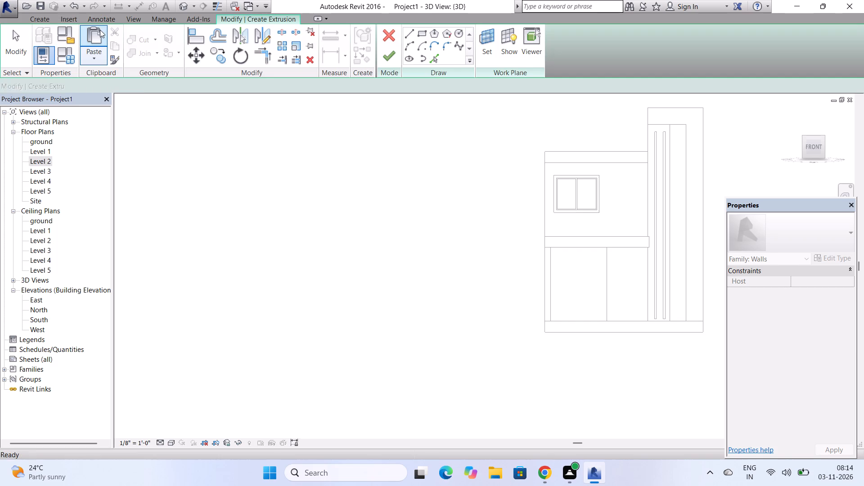
{"action": "left_click", "coordinate": [425, 35]}
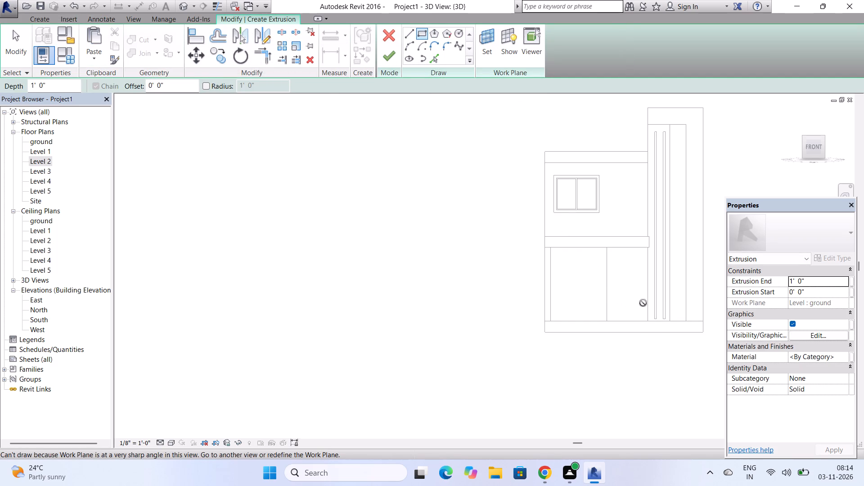
{"action": "scroll", "coordinate": [643, 303], "scroll_direction": "up", "scroll_amount": 4}
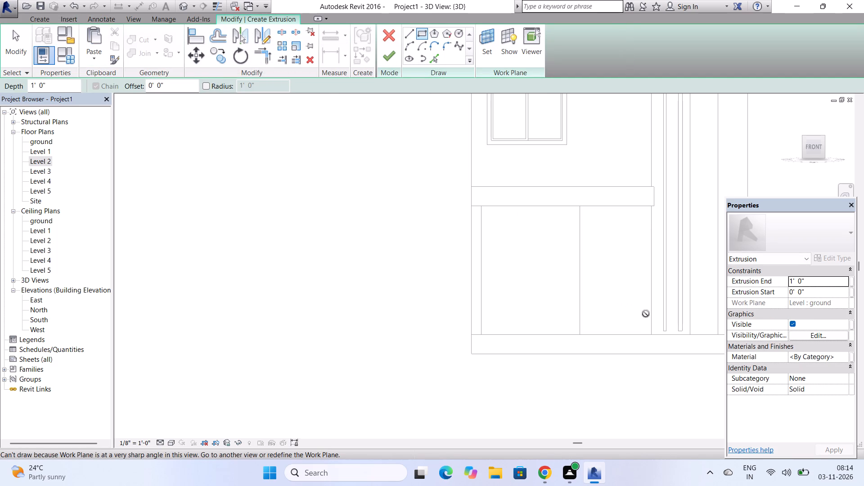
{"action": "left_click", "coordinate": [645, 323]}
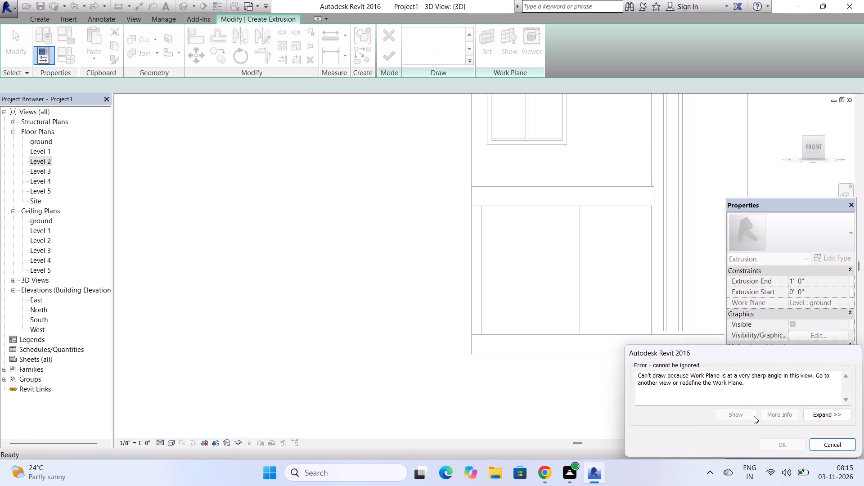
{"action": "left_click", "coordinate": [819, 442]}
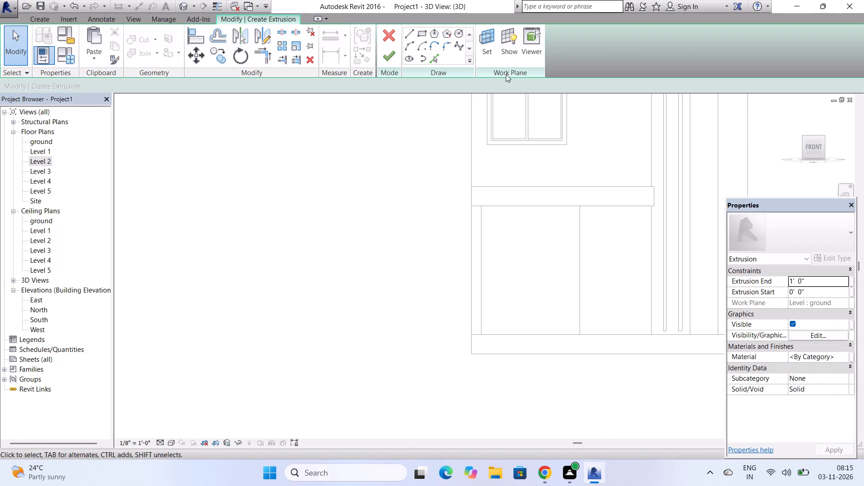
{"action": "left_click", "coordinate": [478, 48]}
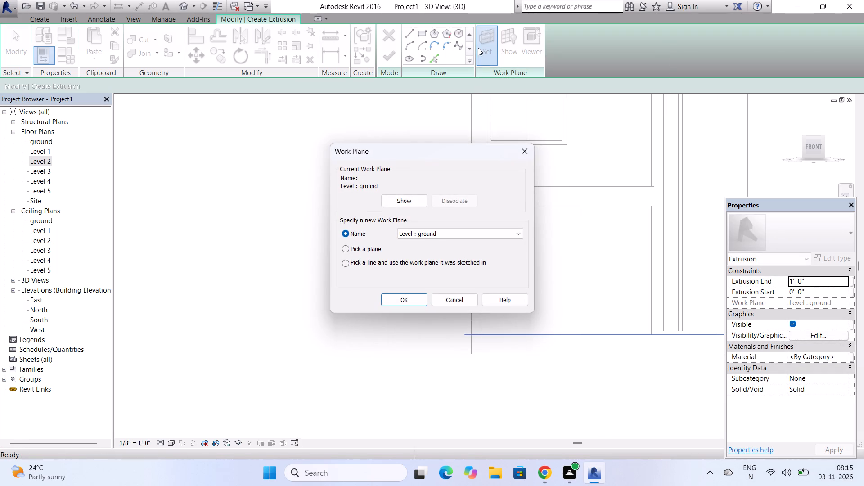
{"action": "left_click", "coordinate": [375, 246]}
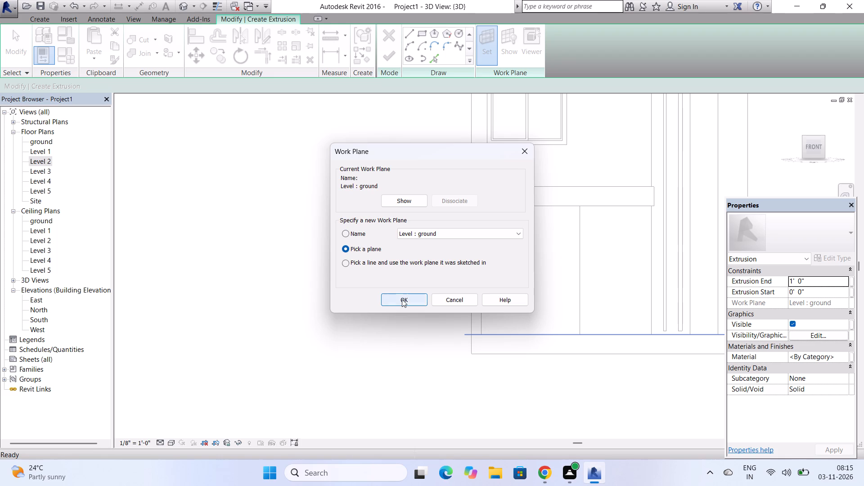
{"action": "left_click", "coordinate": [402, 299]}
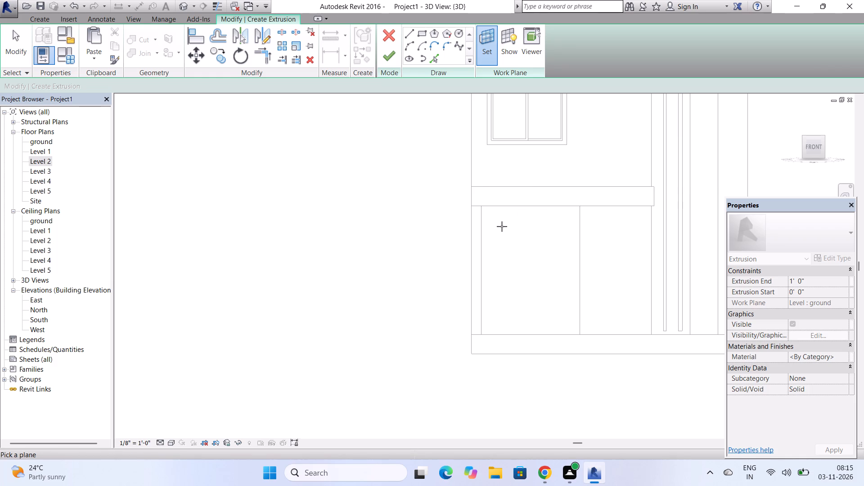
{"action": "left_click", "coordinate": [468, 250]}
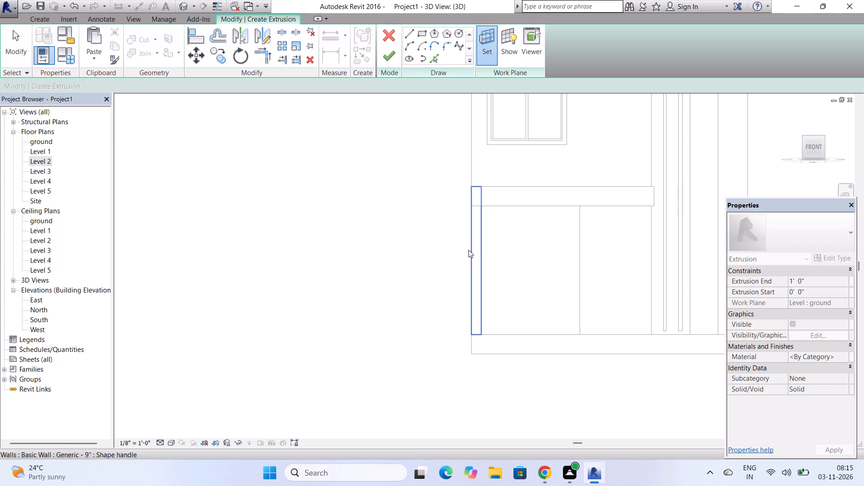
Sketch a horizontal rectangle about 2'-11" by 0'-10" low on the ground-storey front wall, beside the slotted extrusion.
{"action": "left_click", "coordinate": [421, 36]}
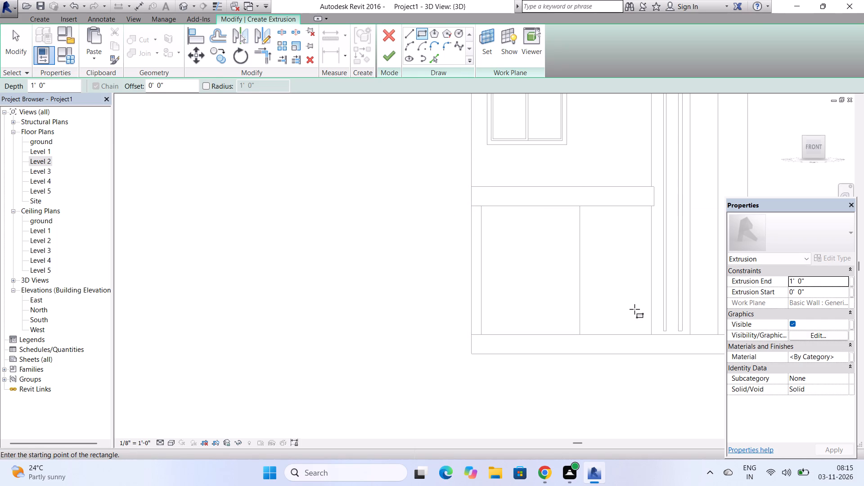
{"action": "scroll", "coordinate": [634, 309], "scroll_direction": "up", "scroll_amount": 3}
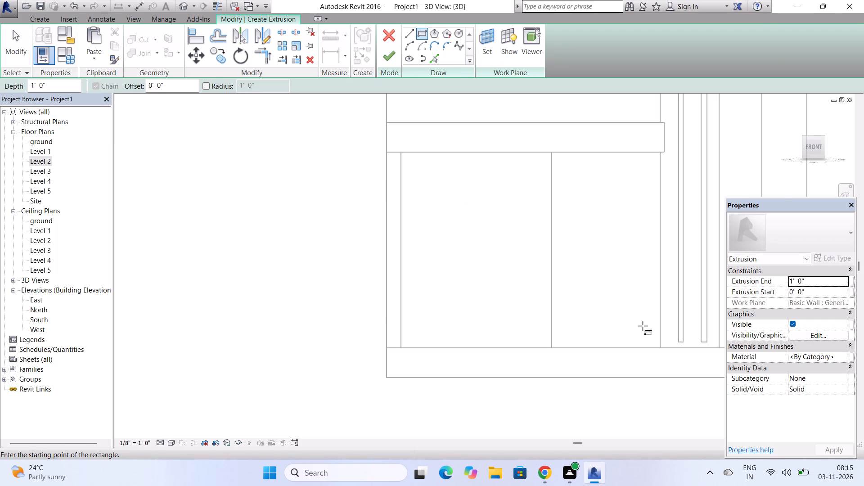
{"action": "left_click", "coordinate": [651, 333]}
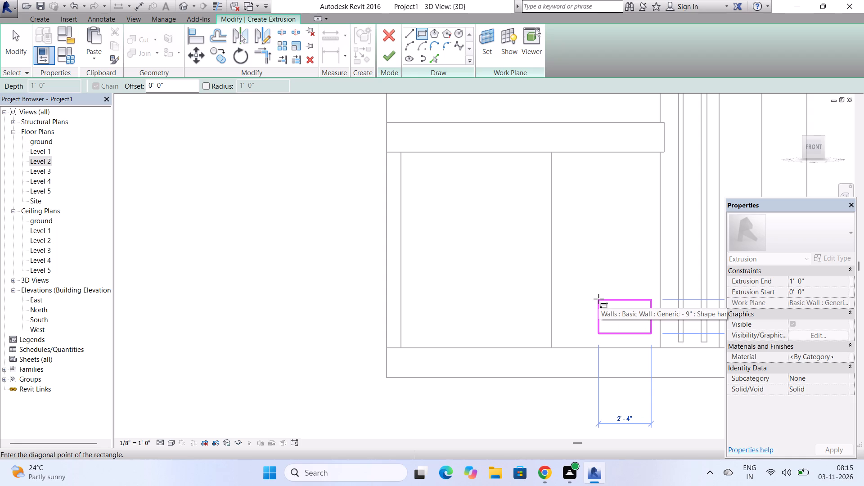
{"action": "key", "text": "Escape"}
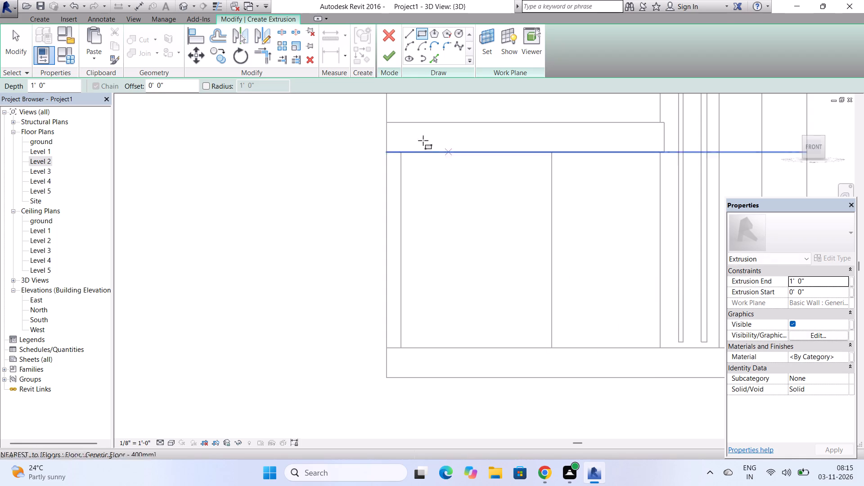
{"action": "left_click", "coordinate": [418, 36]}
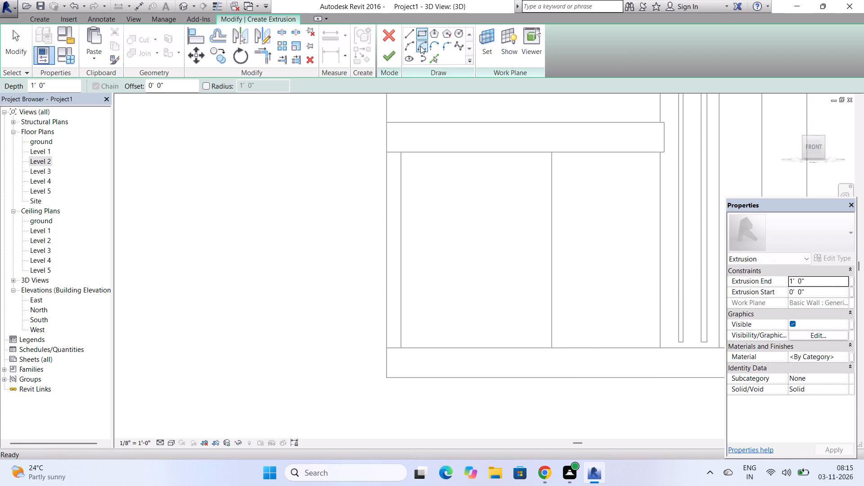
{"action": "scroll", "coordinate": [421, 51], "scroll_direction": "down", "scroll_amount": 2}
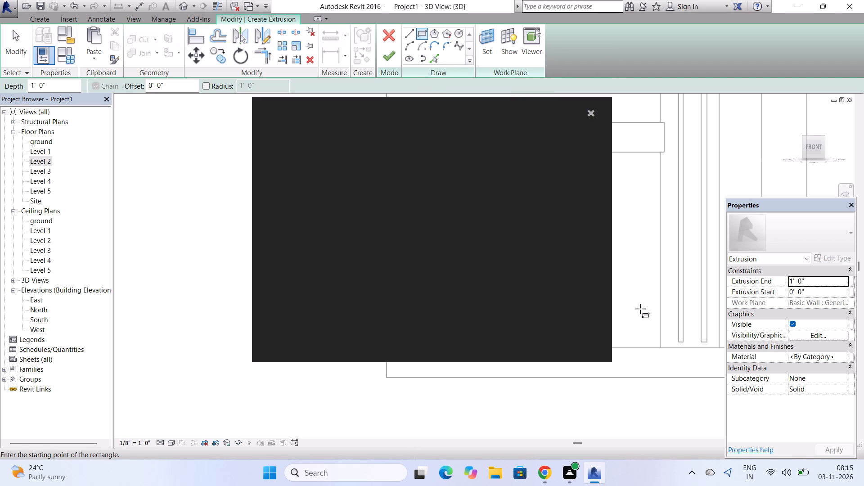
{"action": "left_click", "coordinate": [597, 114]}
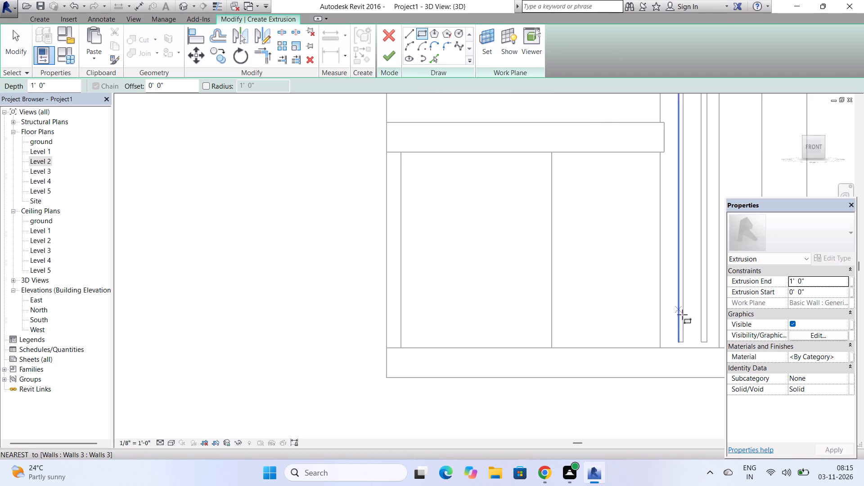
{"action": "left_click", "coordinate": [640, 325]}
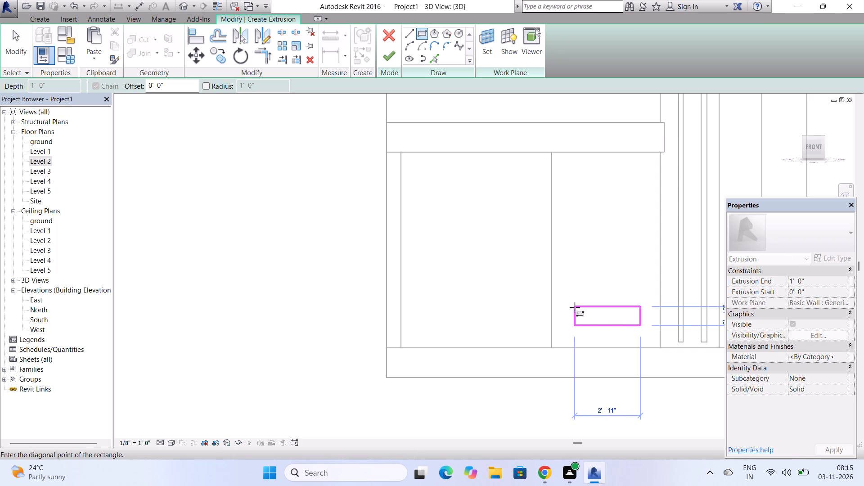
{"action": "left_click", "coordinate": [575, 307]}
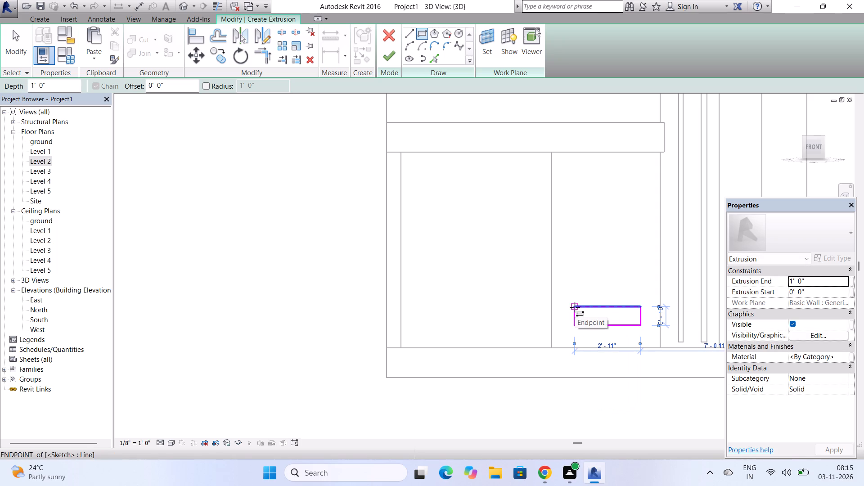
{"action": "key", "text": "Escape"}
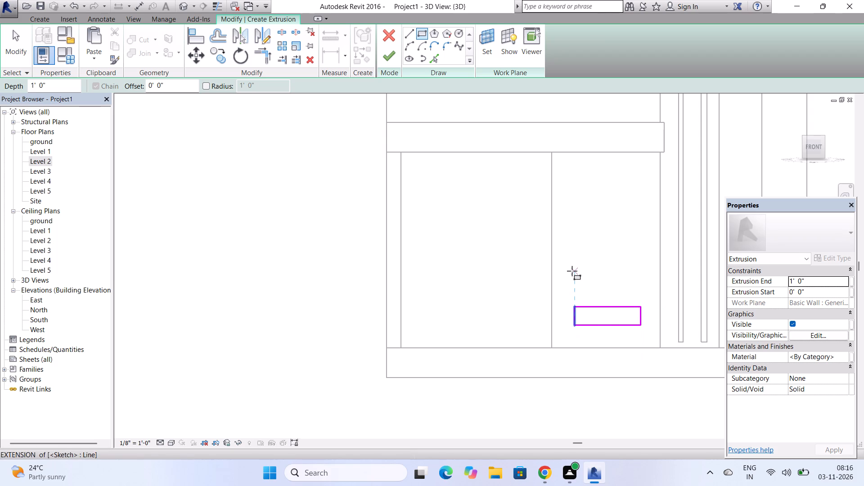
{"action": "key", "text": "Escape"}
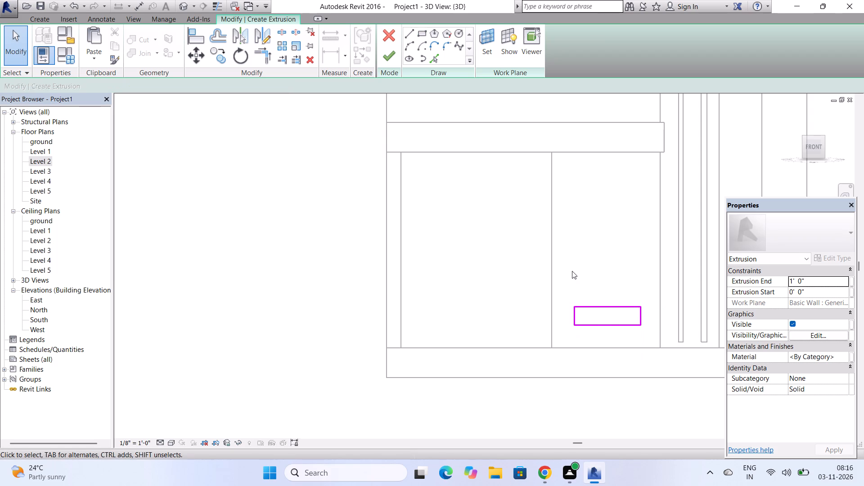
Lower the rectangle's top edge to make it a thinner horizontal strip.
{"action": "left_click", "coordinate": [600, 303]}
{"action": "left_click_drag", "start_coordinate": [600, 303], "coordinate": [601, 310]}
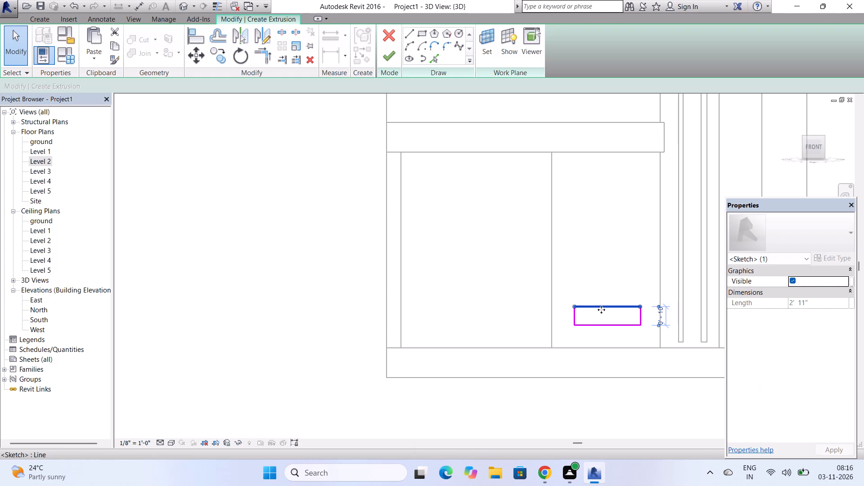
{"action": "left_click_drag", "start_coordinate": [601, 310], "coordinate": [605, 319]}
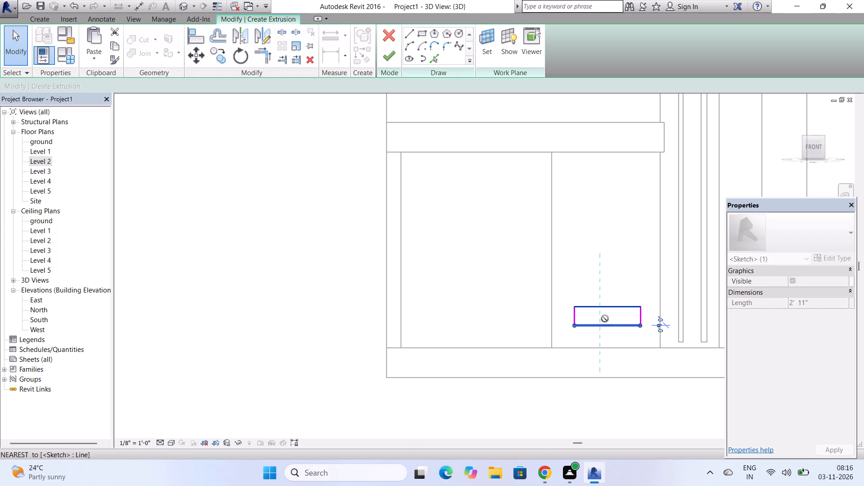
{"action": "left_click_drag", "start_coordinate": [605, 319], "coordinate": [609, 311]}
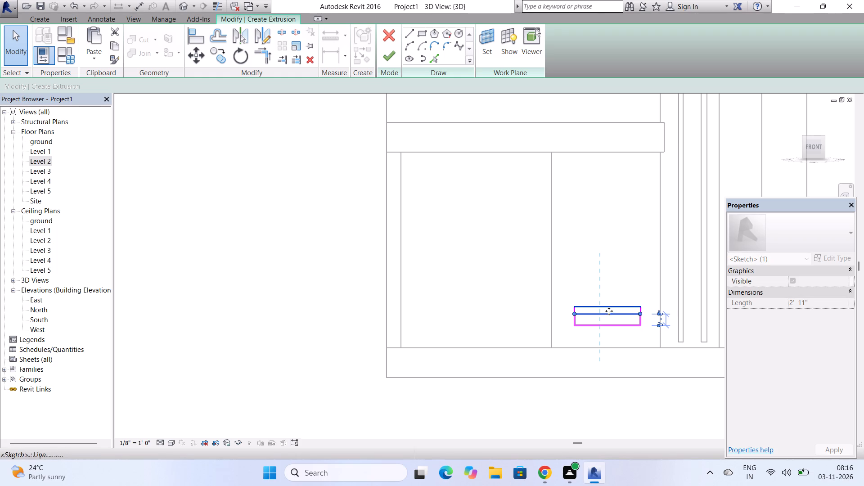
{"action": "key", "text": "Escape"}
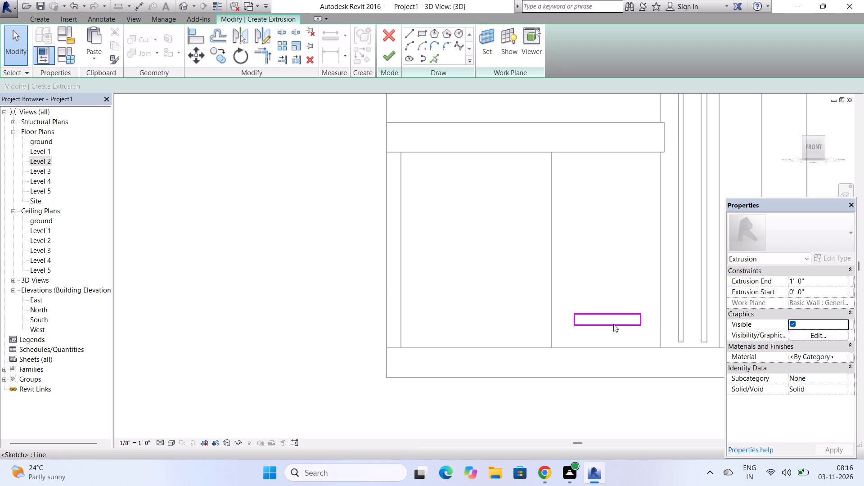
Copy the thin rectangle straight up twice, placing each copy about 2' above the previous one.
{"action": "left_click_drag", "start_coordinate": [653, 331], "coordinate": [646, 315]}
{"action": "left_click_drag", "start_coordinate": [646, 315], "coordinate": [563, 294]}
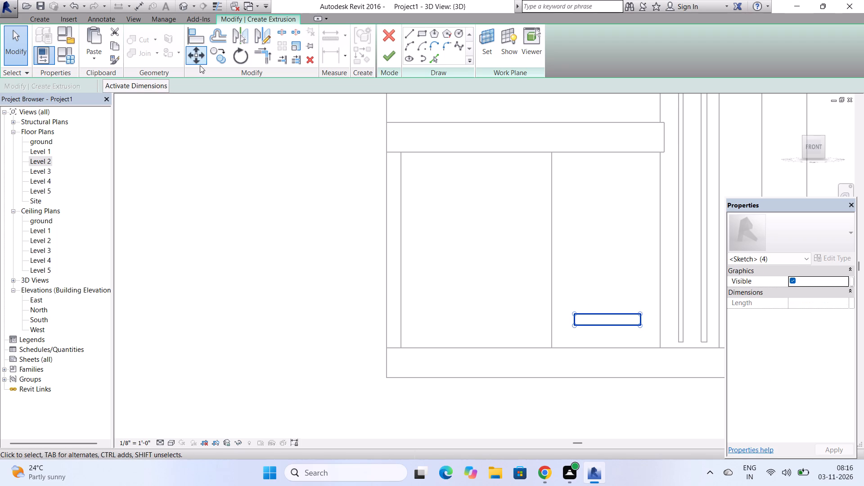
{"action": "left_click", "coordinate": [210, 59]}
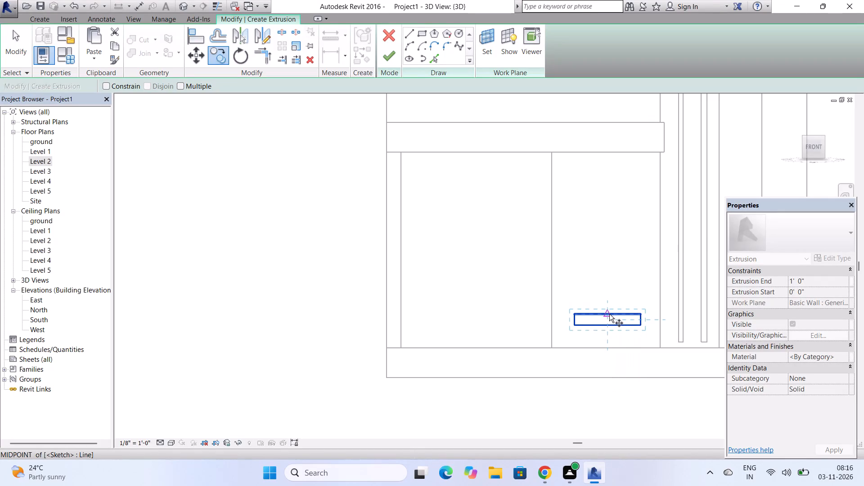
{"action": "left_click", "coordinate": [609, 314]}
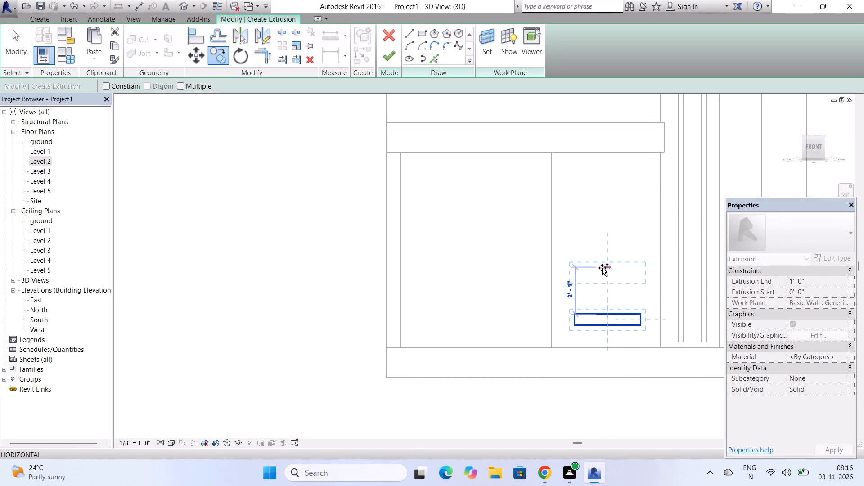
{"action": "left_click", "coordinate": [602, 268]}
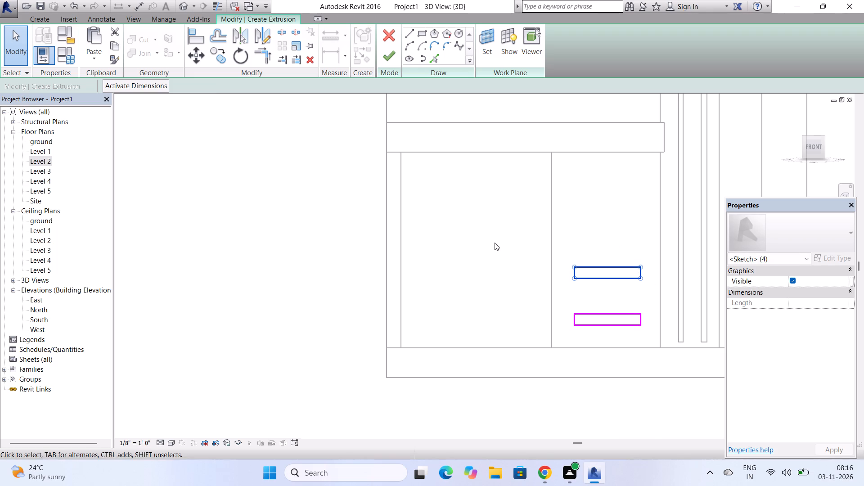
{"action": "left_click", "coordinate": [228, 62]}
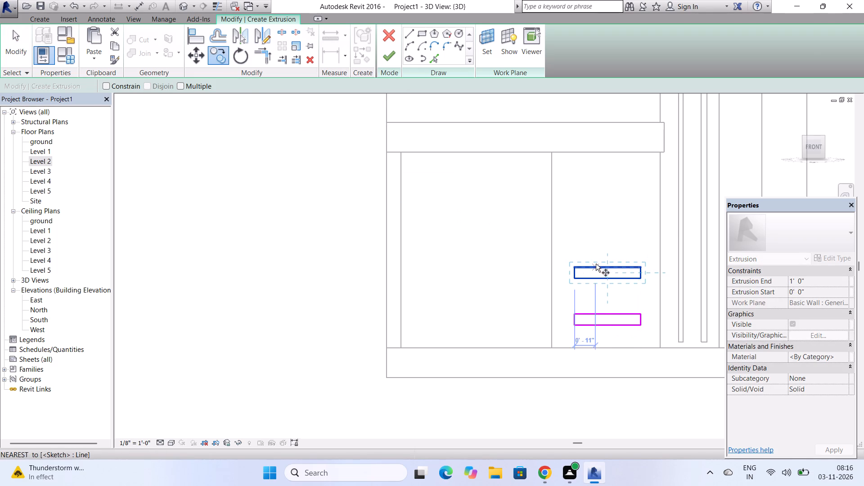
{"action": "left_click_drag", "start_coordinate": [604, 264], "coordinate": [605, 221]}
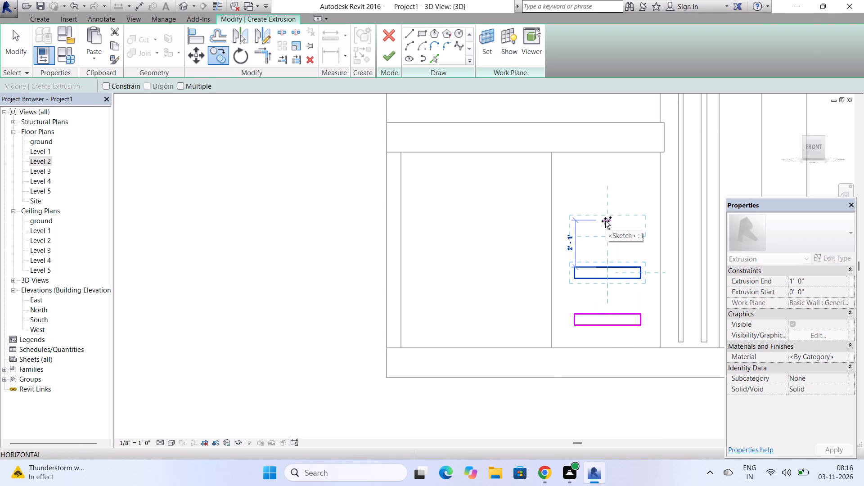
{"action": "left_click_drag", "start_coordinate": [605, 221], "coordinate": [605, 223]}
{"action": "left_click", "coordinate": [605, 223]}
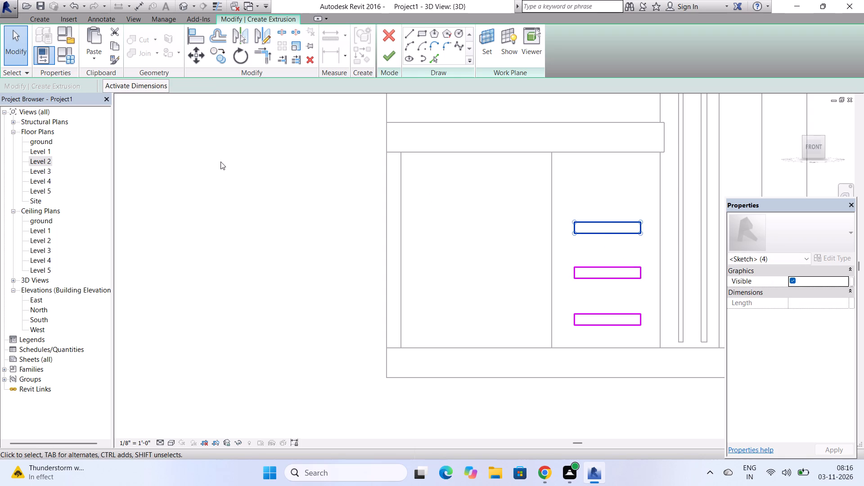
Copy the topmost thin rectangle straight up by about 1'-8" to add a fourth strip to the stack.
{"action": "left_click", "coordinate": [214, 51]}
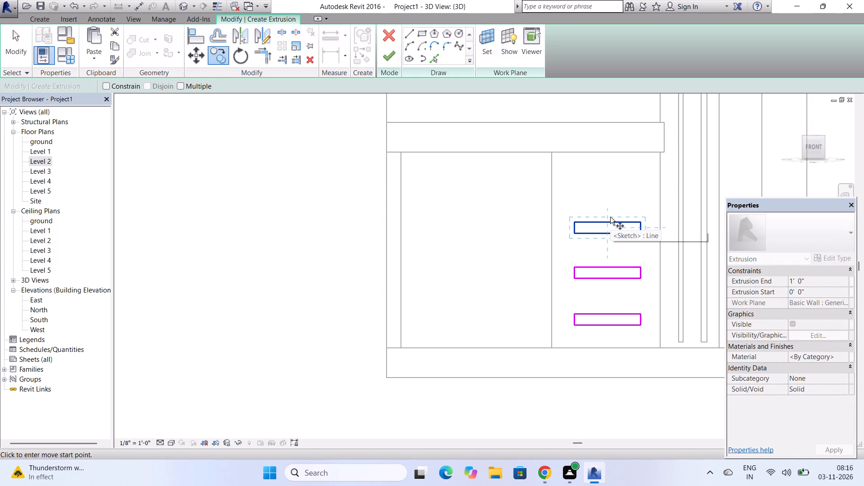
{"action": "left_click_drag", "start_coordinate": [607, 219], "coordinate": [608, 190]}
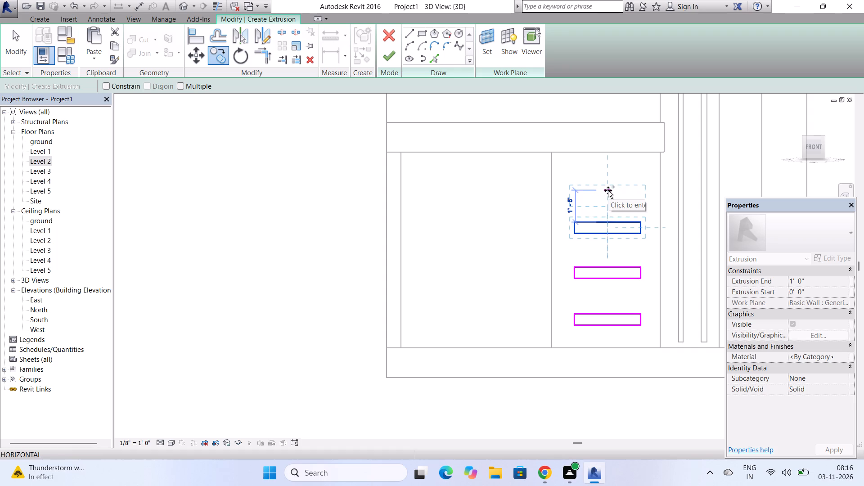
{"action": "left_click_drag", "start_coordinate": [608, 190], "coordinate": [608, 184]}
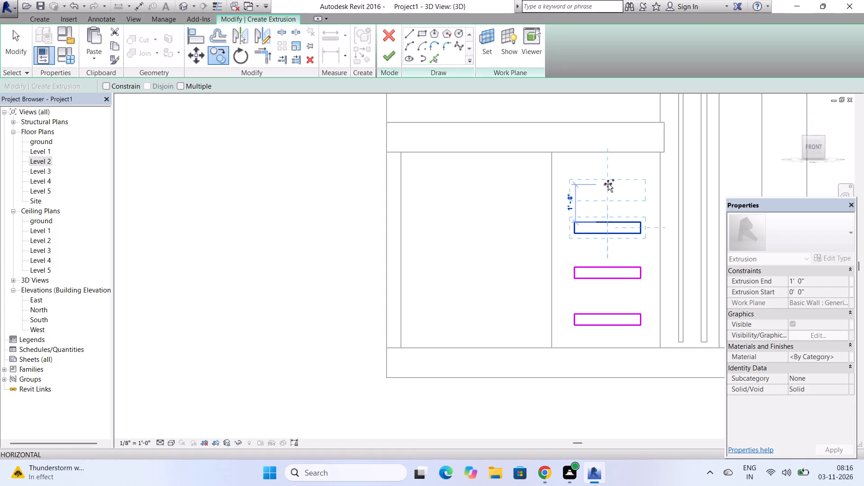
{"action": "left_click", "coordinate": [608, 184]}
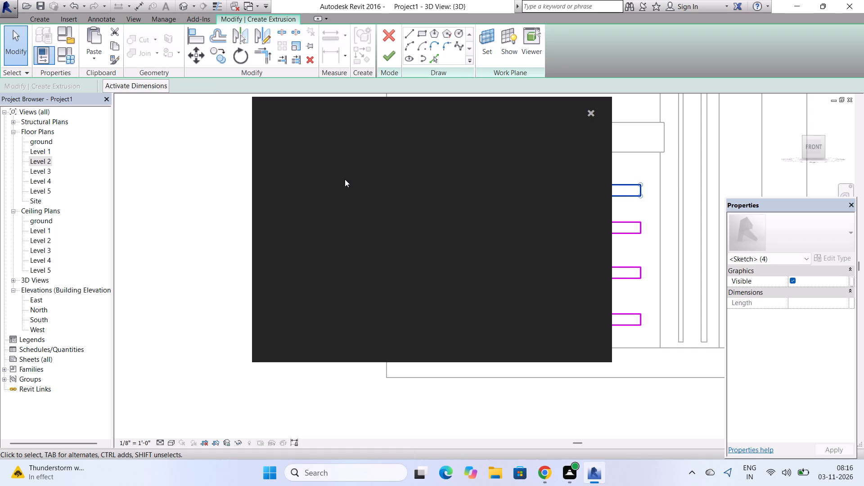
{"action": "left_click", "coordinate": [593, 110]}
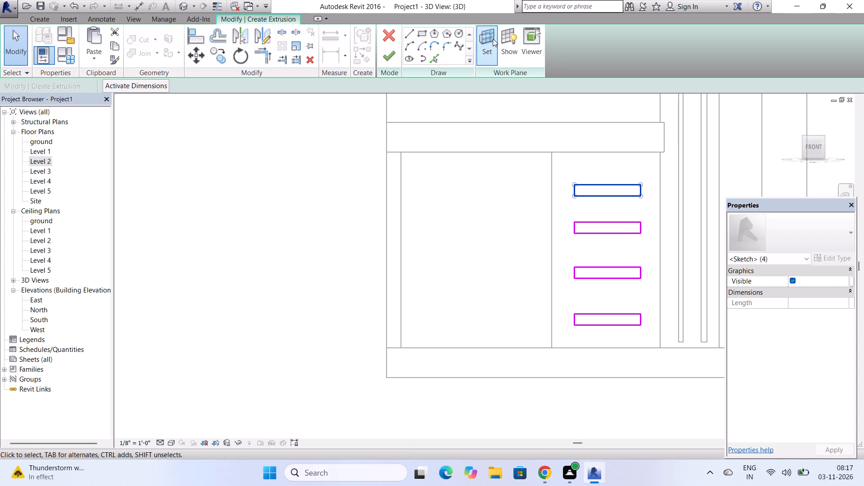
Finish the four-strip sketch as an extrusion 1'-0" deep and complete the in-place model.
{"action": "left_click", "coordinate": [391, 57]}
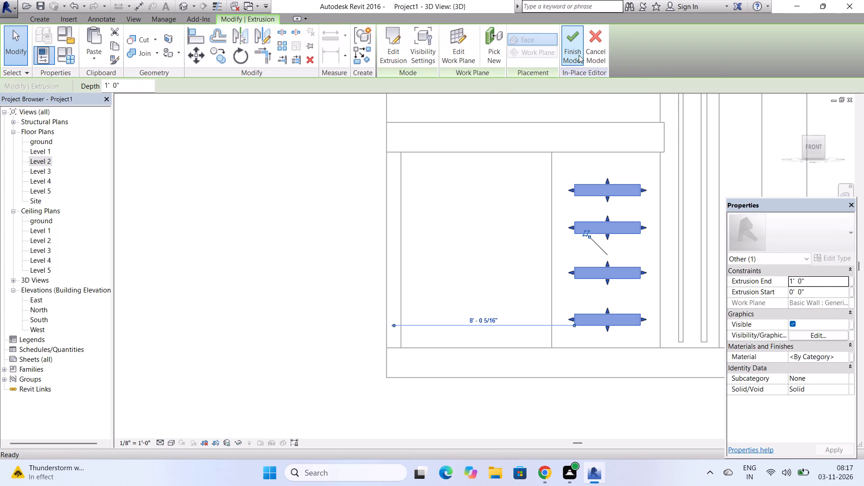
{"action": "left_click", "coordinate": [565, 53]}
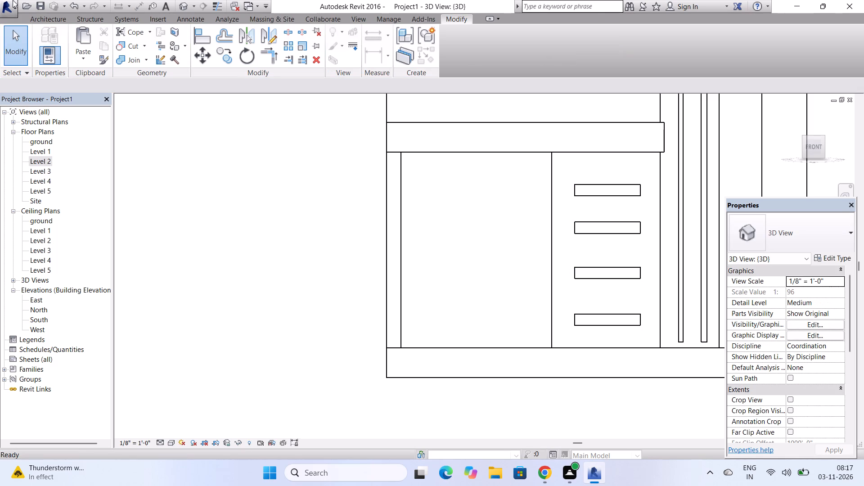
{"action": "left_click", "coordinate": [183, 2]}
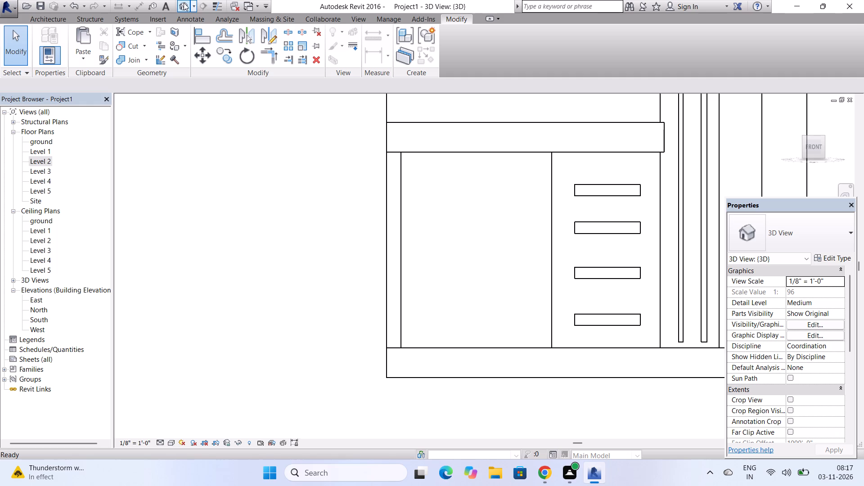
Create a new in-place model in the Walls category, accepting the default name and leaving the project unsaved.
{"action": "left_click", "coordinate": [556, 176]}
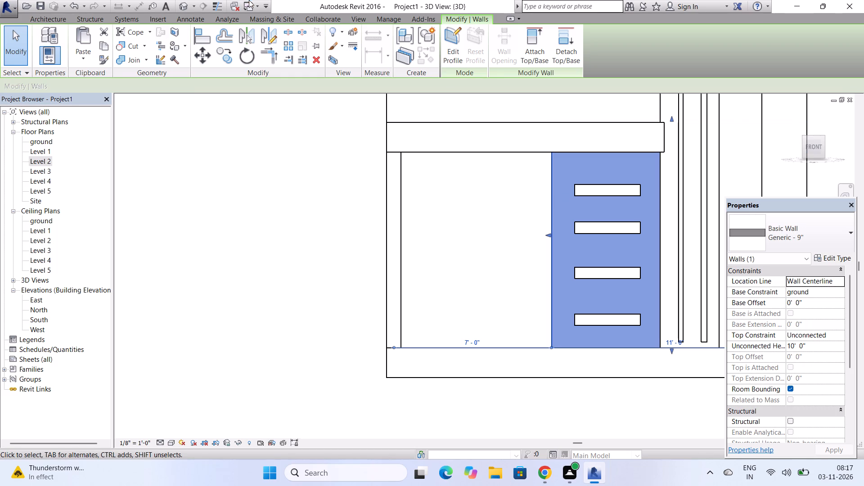
{"action": "left_click", "coordinate": [28, 19]}
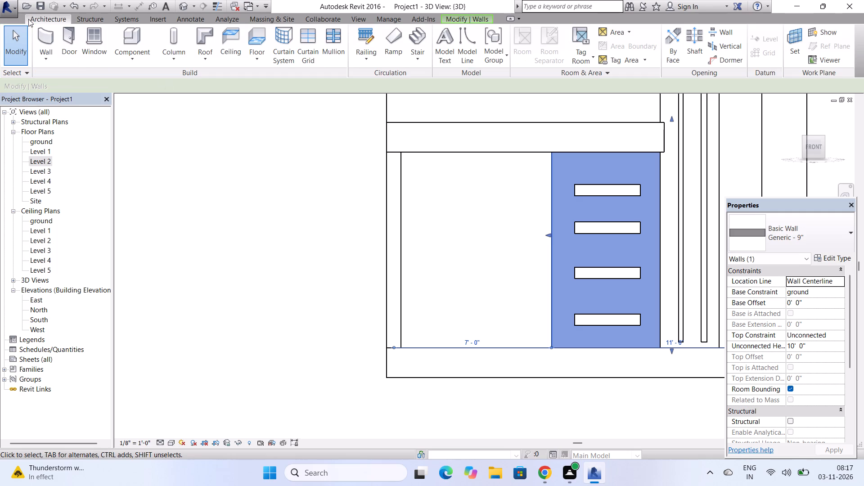
{"action": "left_click", "coordinate": [28, 19]}
{"action": "left_click", "coordinate": [60, 19]}
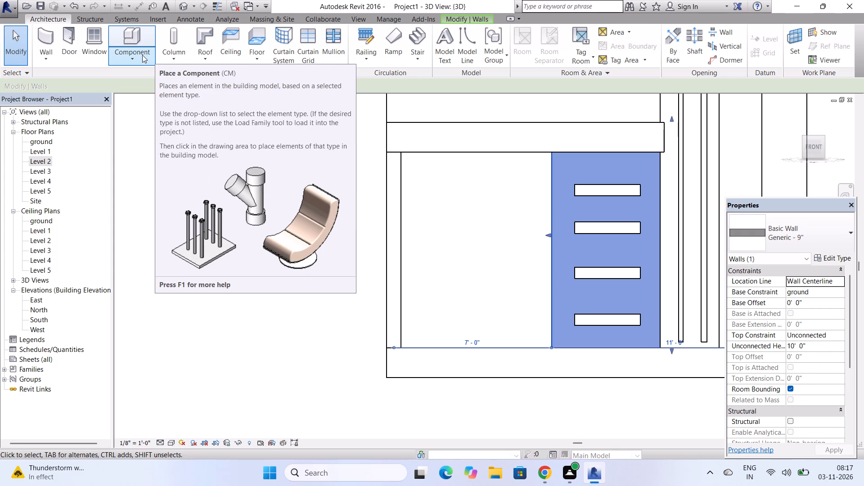
{"action": "left_click", "coordinate": [142, 55]}
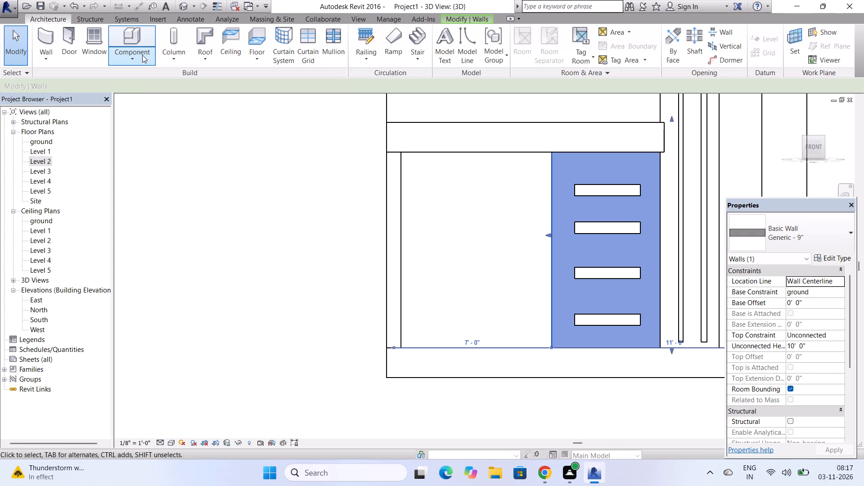
{"action": "left_click", "coordinate": [148, 99]}
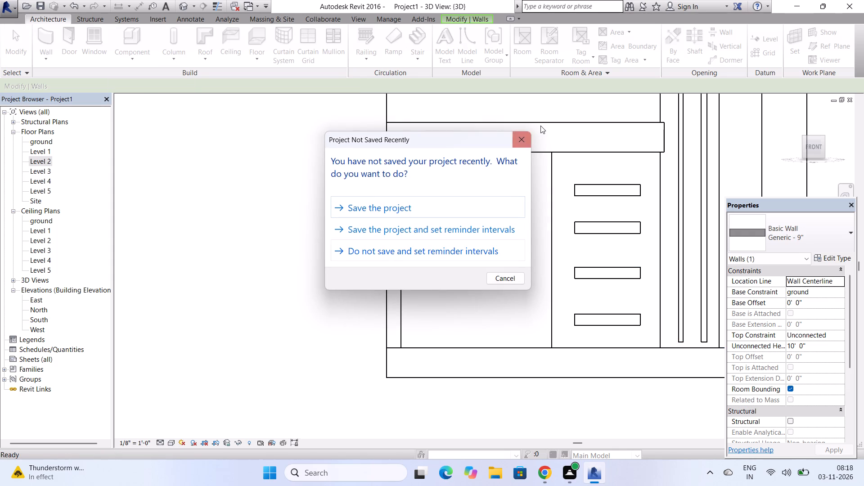
{"action": "left_click", "coordinate": [522, 139]}
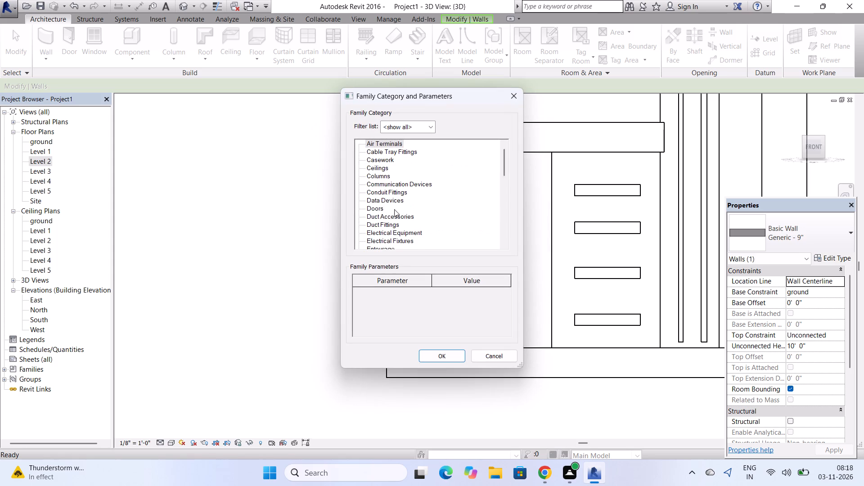
{"action": "scroll", "coordinate": [407, 216], "scroll_direction": "down", "scroll_amount": 20}
{"action": "scroll", "coordinate": [407, 216], "scroll_direction": "down", "scroll_amount": 1}
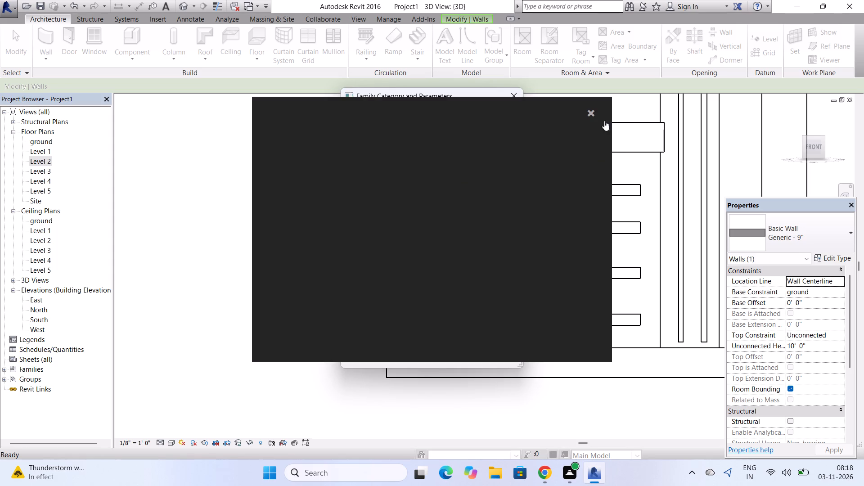
{"action": "left_click", "coordinate": [589, 113]}
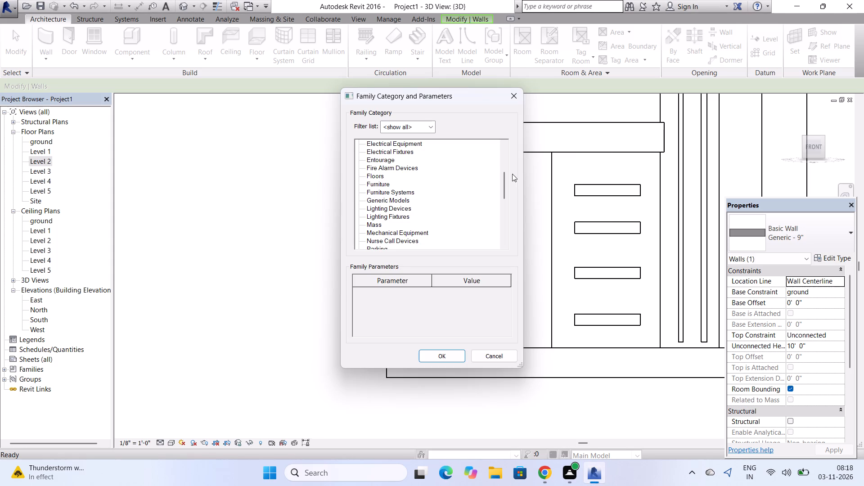
{"action": "scroll", "coordinate": [409, 195], "scroll_direction": "down", "scroll_amount": 20}
{"action": "scroll", "coordinate": [409, 195], "scroll_direction": "down", "scroll_amount": 6}
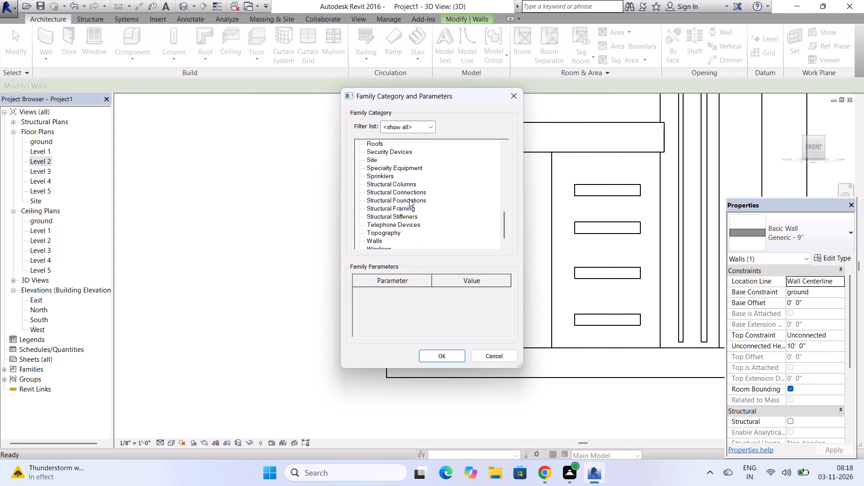
{"action": "left_click", "coordinate": [376, 234]}
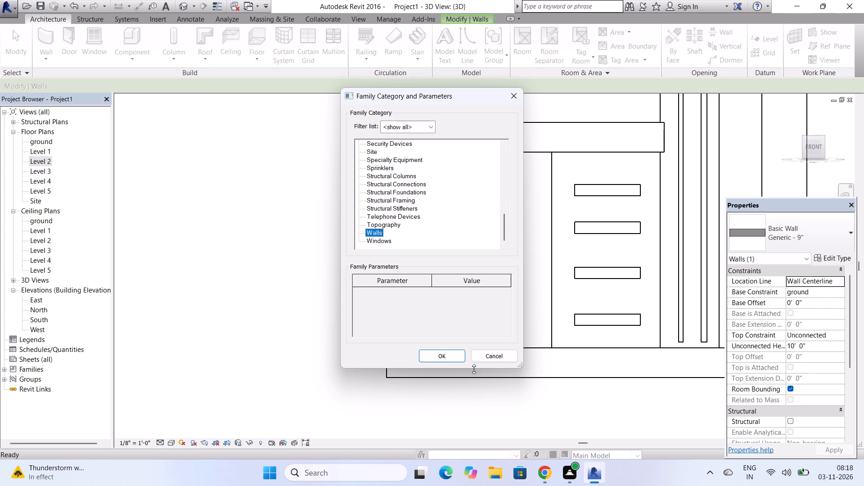
{"action": "left_click", "coordinate": [443, 357]}
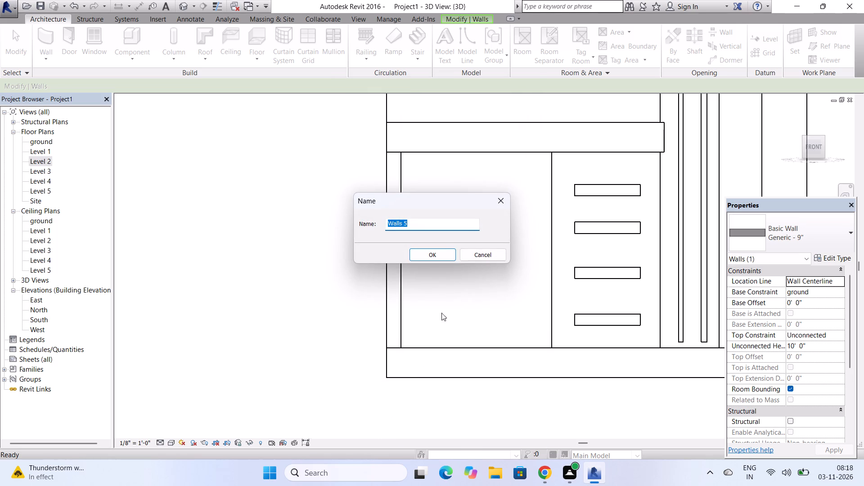
{"action": "left_click", "coordinate": [442, 257]}
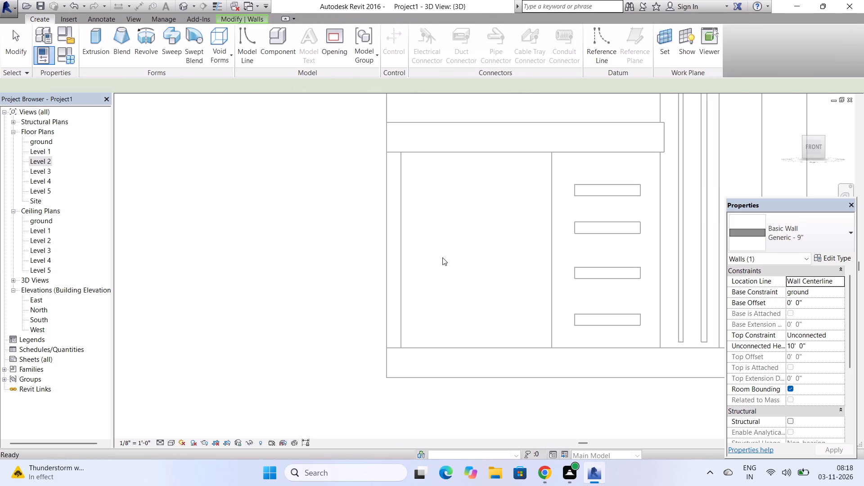
Set the work plane by picking the front face of the 9" wall at the outer edge of the ground-storey open bay.
{"action": "left_click", "coordinate": [655, 48]}
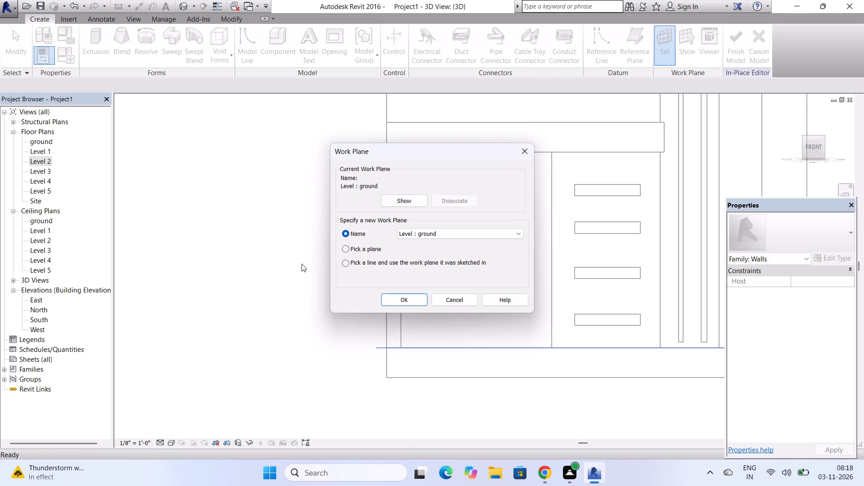
{"action": "left_click", "coordinate": [346, 250]}
{"action": "left_click", "coordinate": [396, 303]}
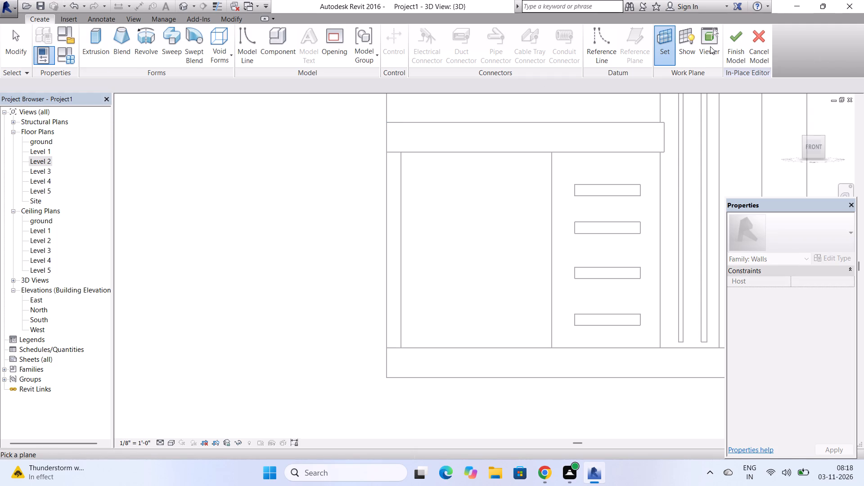
{"action": "left_click", "coordinate": [659, 51]}
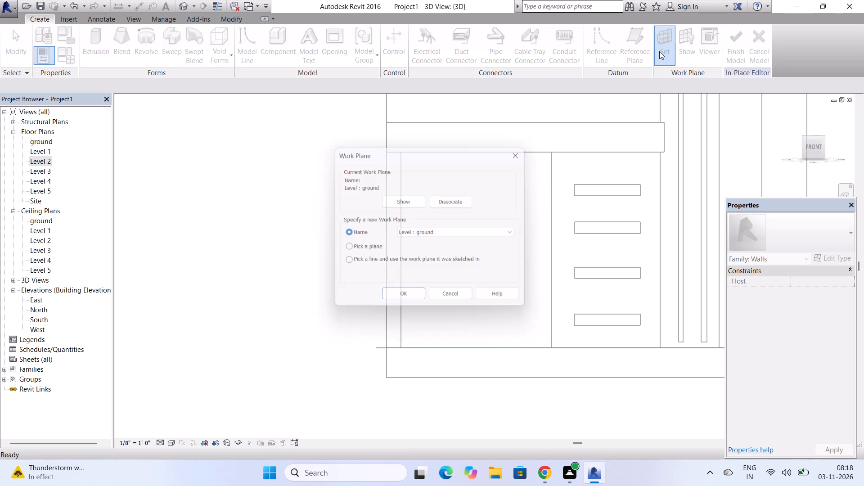
{"action": "left_click", "coordinate": [357, 250]}
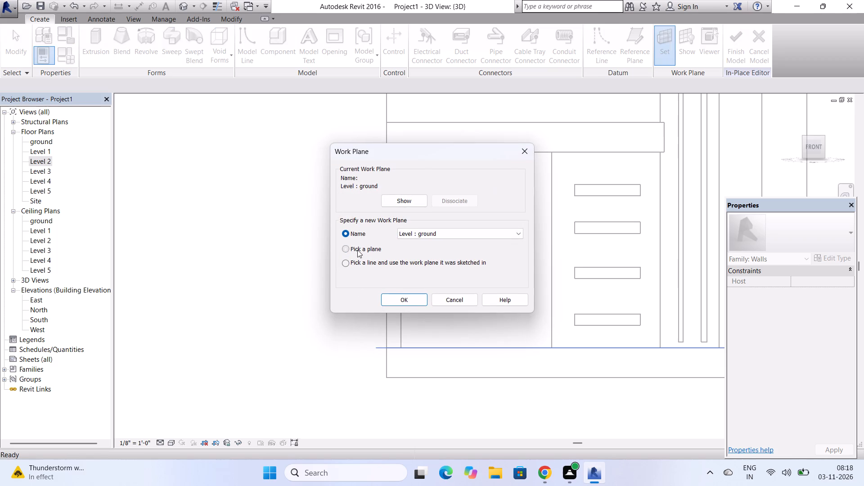
{"action": "left_click", "coordinate": [418, 293]}
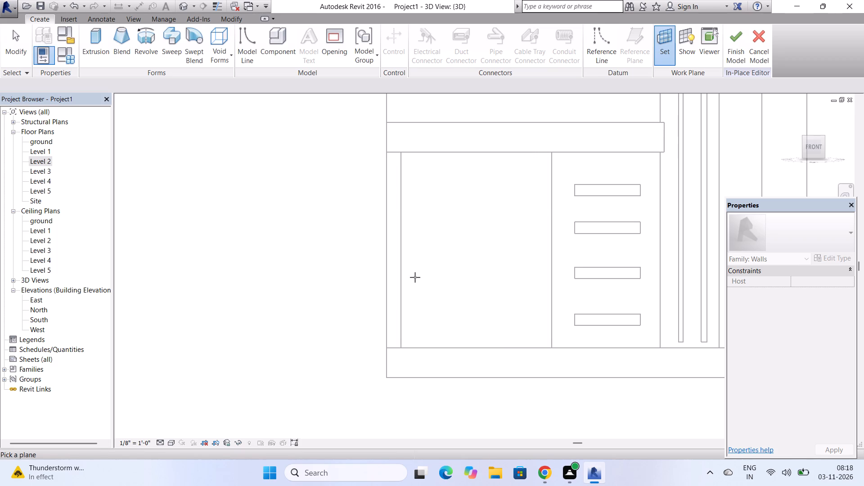
{"action": "left_click", "coordinate": [399, 238]}
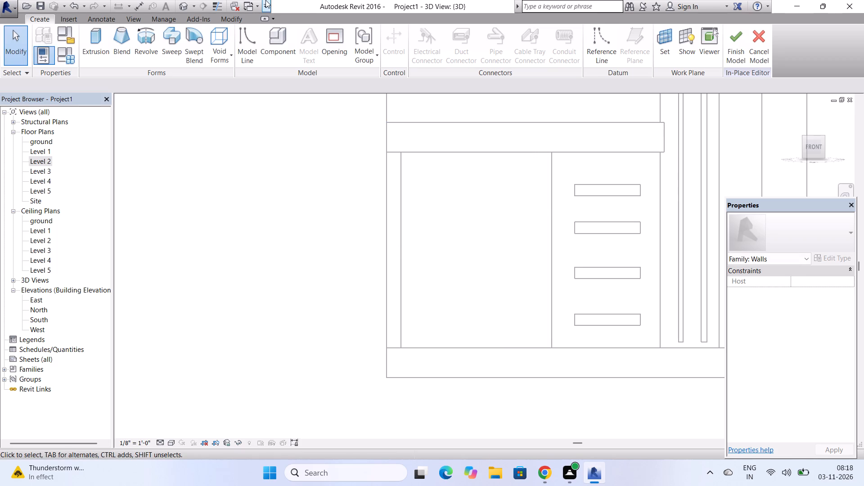
Start an extrusion and sketch a rectangle about 7'-4" by 8'-8" over the ground-storey open bay, from the slab underside to the wall's bottom corner.
{"action": "left_click", "coordinate": [97, 59]}
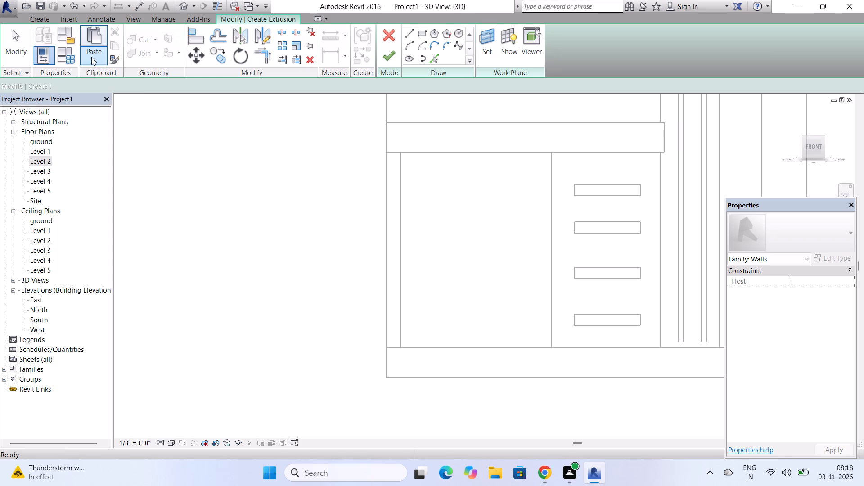
{"action": "left_click", "coordinate": [418, 35]}
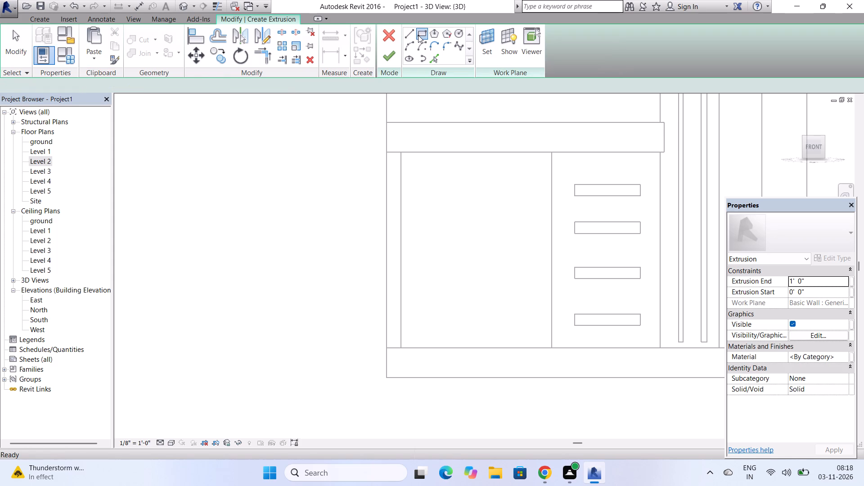
{"action": "scroll", "coordinate": [399, 139], "scroll_direction": "up", "scroll_amount": 3}
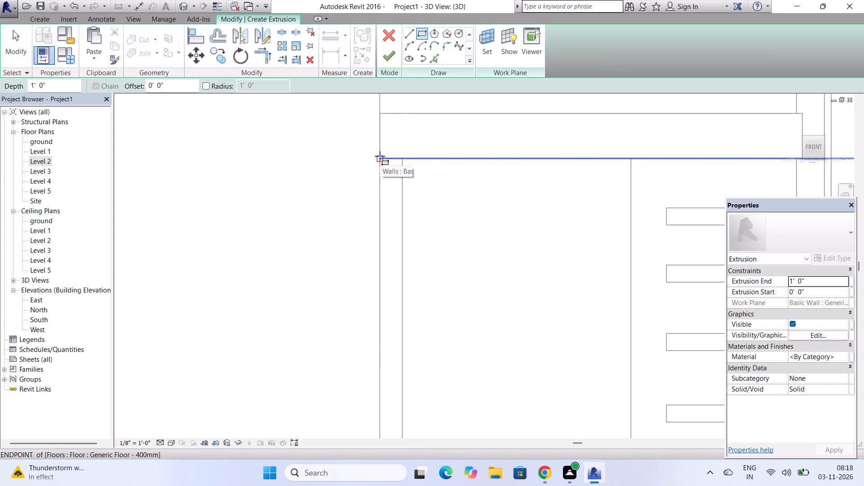
{"action": "left_click", "coordinate": [380, 156]}
{"action": "scroll", "coordinate": [380, 156], "scroll_direction": "down", "scroll_amount": 7}
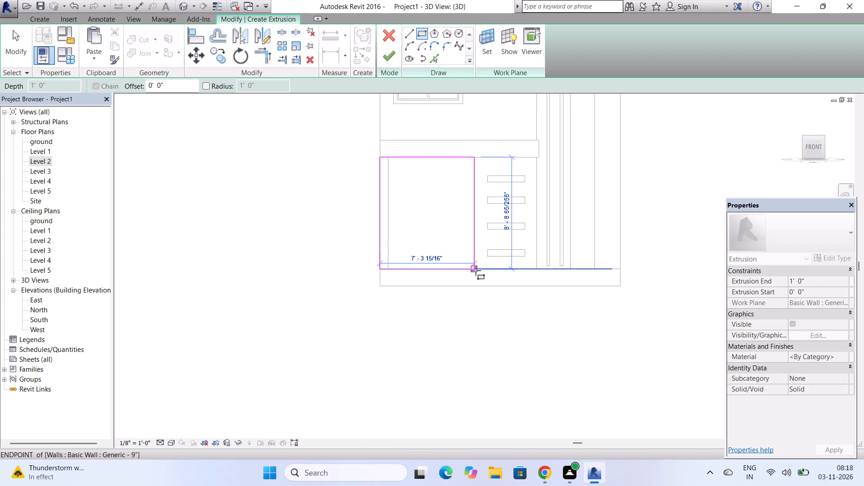
{"action": "scroll", "coordinate": [476, 270], "scroll_direction": "up", "scroll_amount": 5}
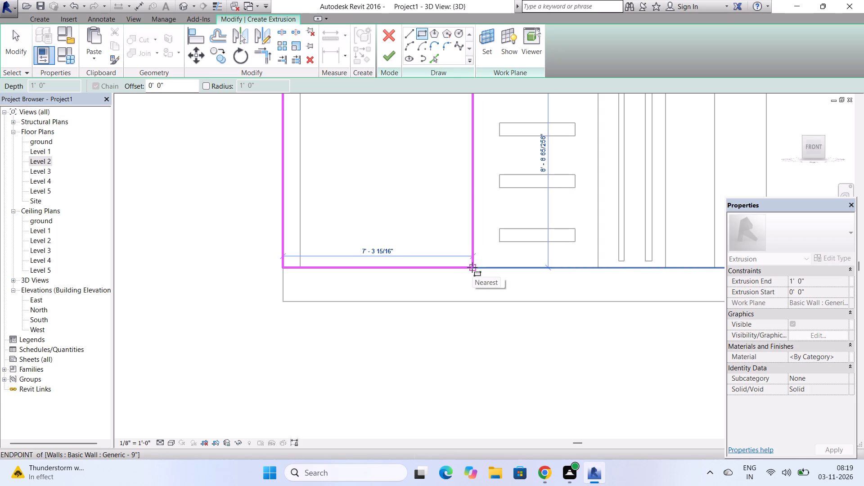
{"action": "left_click", "coordinate": [472, 267]}
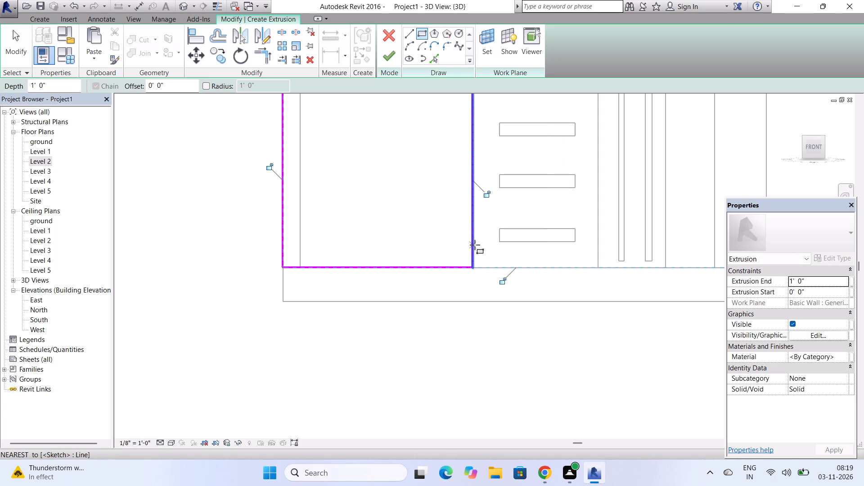
Sketch an inner rectangle about 6'-4" by 5'-8" inside the ground-storey bay outline, starting at the side wall's inner edge, just above the bottom line.
{"action": "scroll", "coordinate": [474, 243], "scroll_direction": "down", "scroll_amount": 7}
{"action": "scroll", "coordinate": [461, 253], "scroll_direction": "up", "scroll_amount": 1}
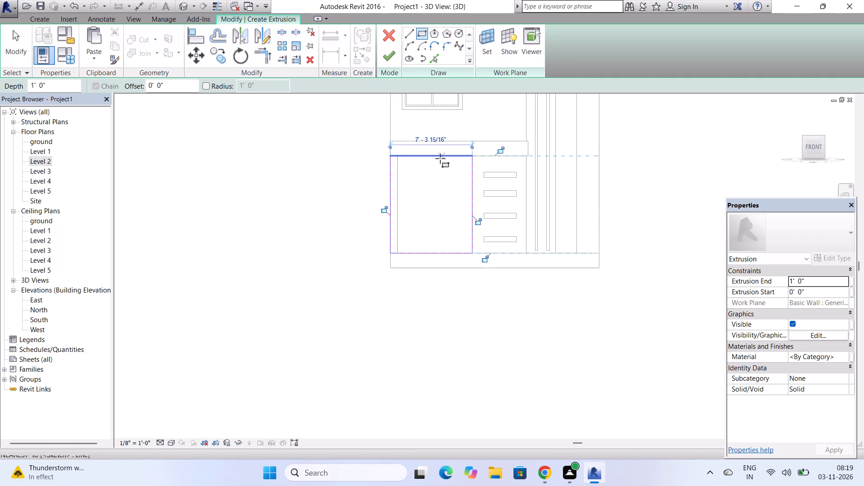
{"action": "left_click", "coordinate": [425, 30]}
{"action": "scroll", "coordinate": [416, 165], "scroll_direction": "up", "scroll_amount": 3}
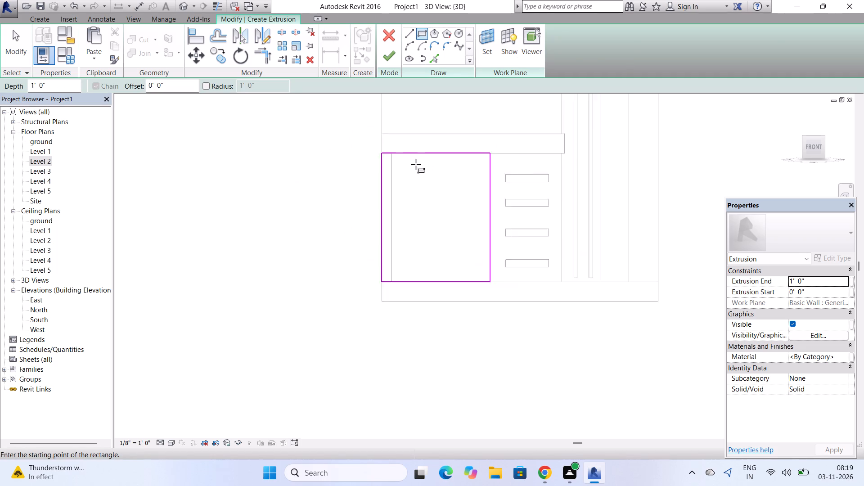
{"action": "scroll", "coordinate": [416, 164], "scroll_direction": "up", "scroll_amount": 1}
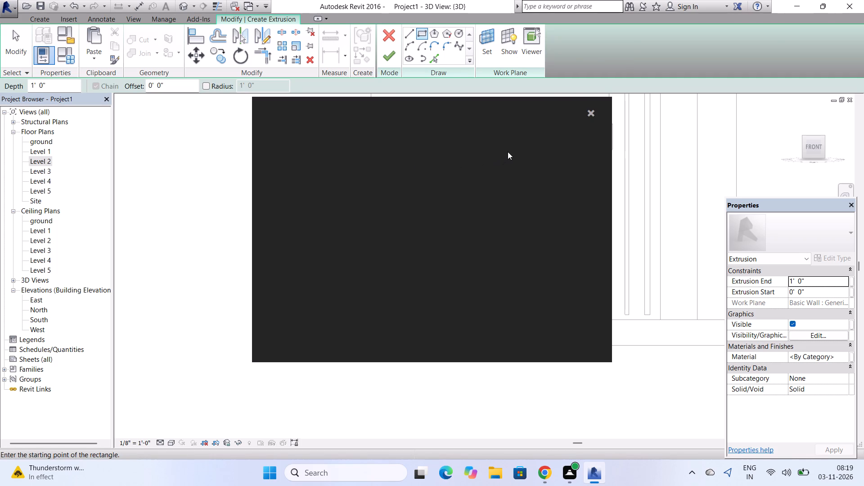
{"action": "left_click", "coordinate": [590, 114]}
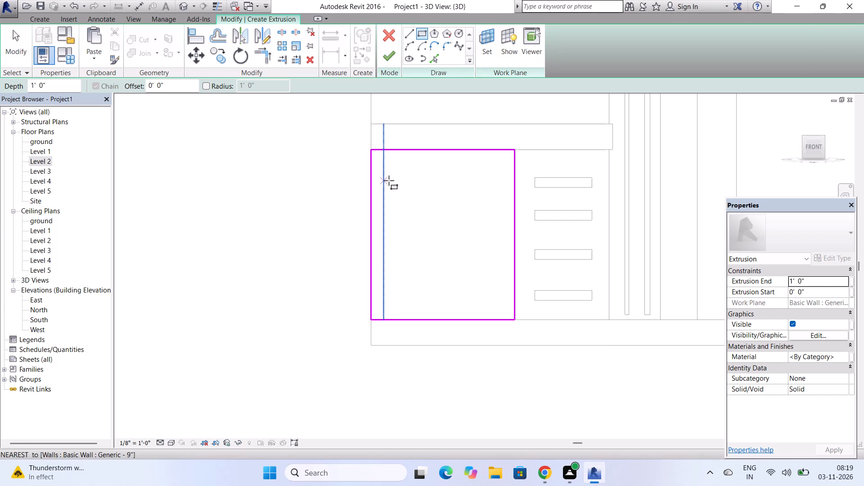
{"action": "left_click", "coordinate": [388, 206]}
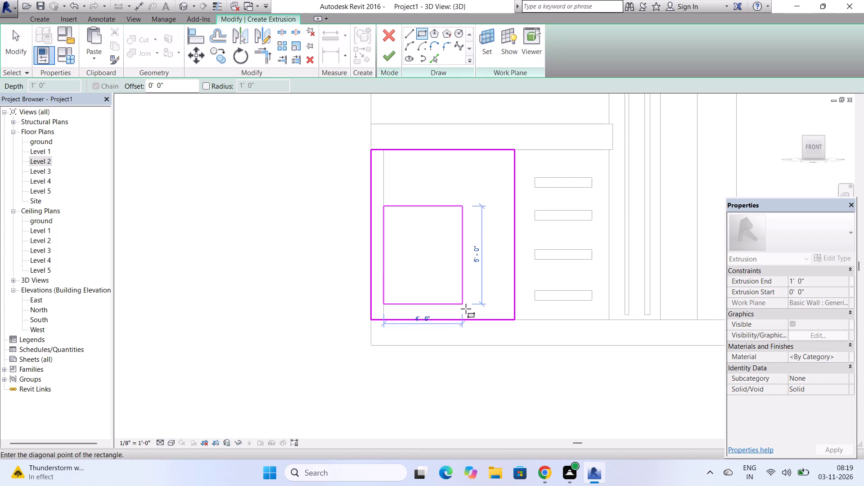
{"action": "scroll", "coordinate": [496, 315], "scroll_direction": "up", "scroll_amount": 6}
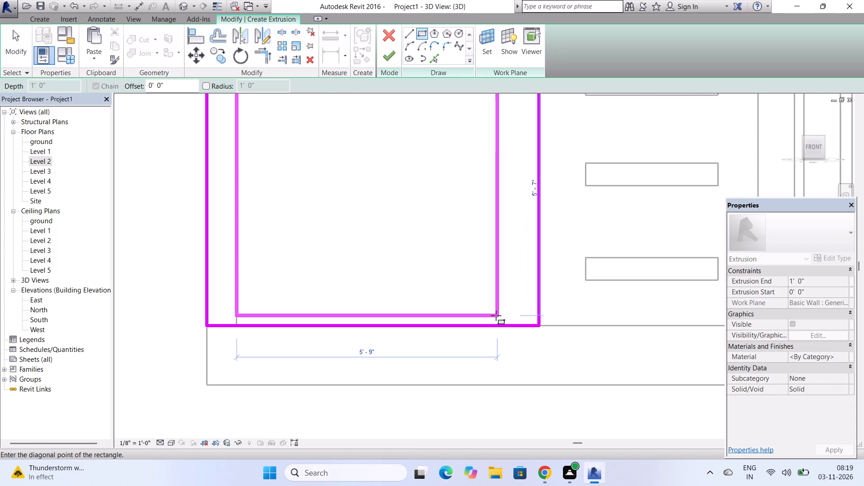
{"action": "left_click", "coordinate": [525, 315]}
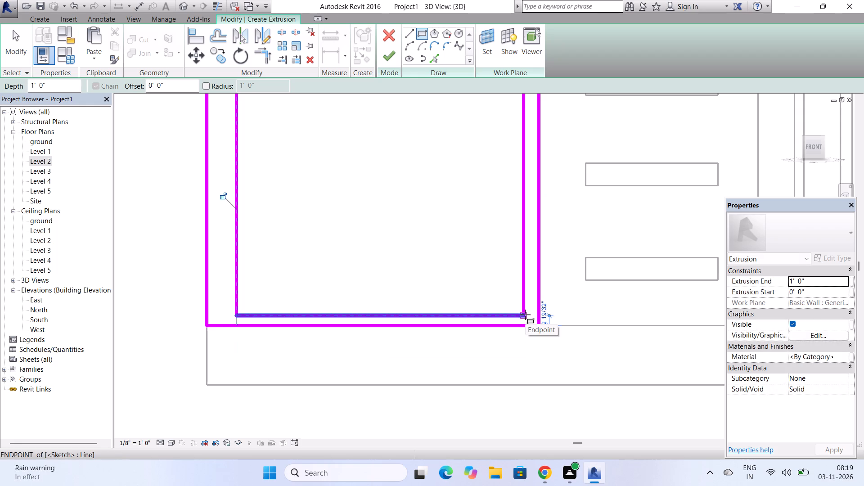
Finish the framed-opening sketch as an extrusion 1'-0" deep and complete the in-place model.
{"action": "scroll", "coordinate": [391, 341], "scroll_direction": "down", "scroll_amount": 4}
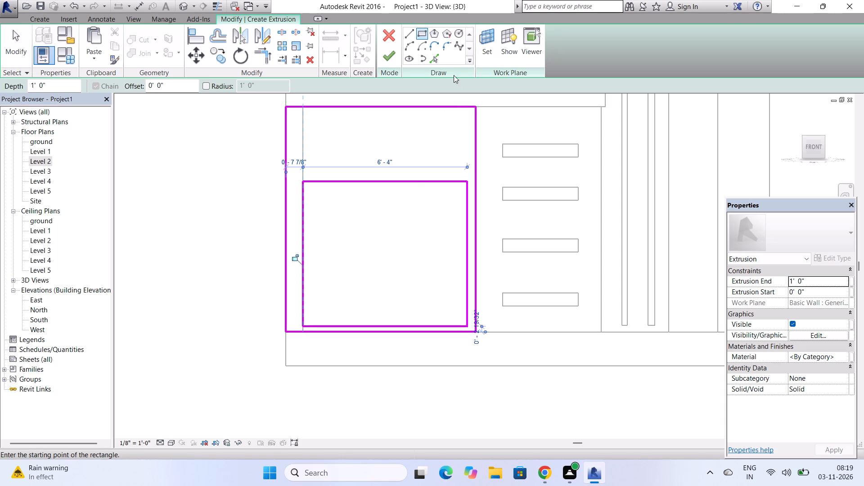
{"action": "left_click", "coordinate": [391, 49]}
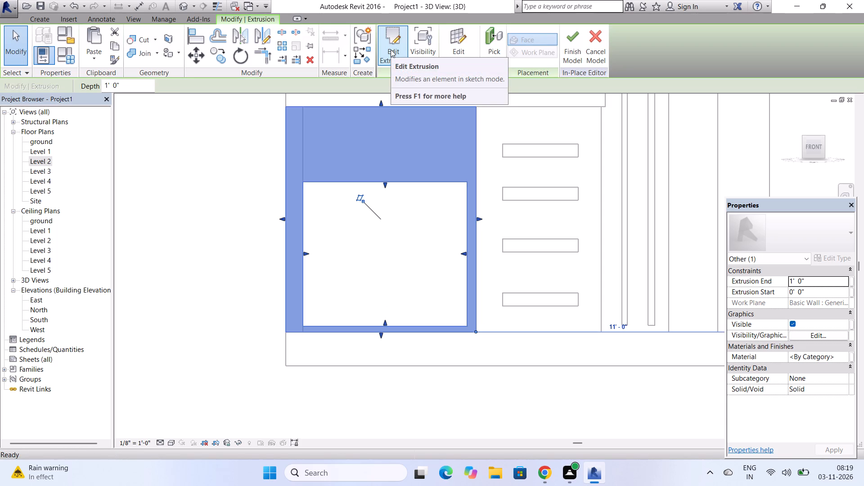
{"action": "left_click", "coordinate": [574, 57]}
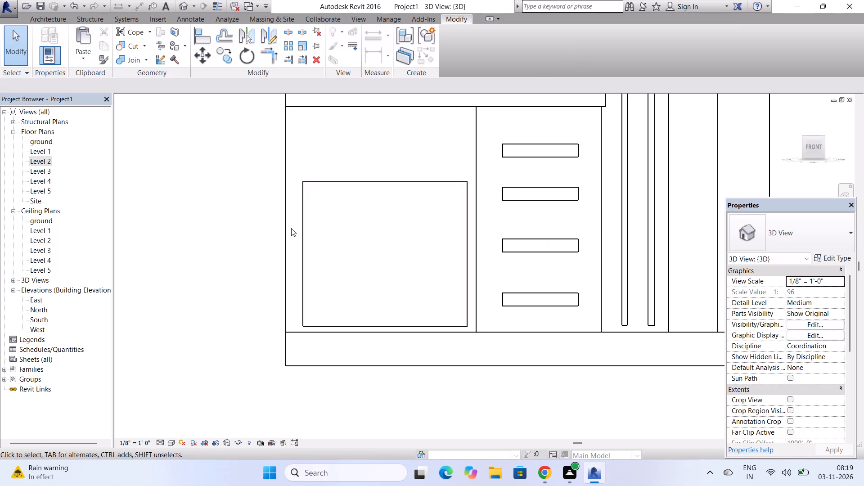
Create a new in-place model in the Walls category, accepting the default name.
{"action": "scroll", "coordinate": [291, 228], "scroll_direction": "down", "scroll_amount": 6}
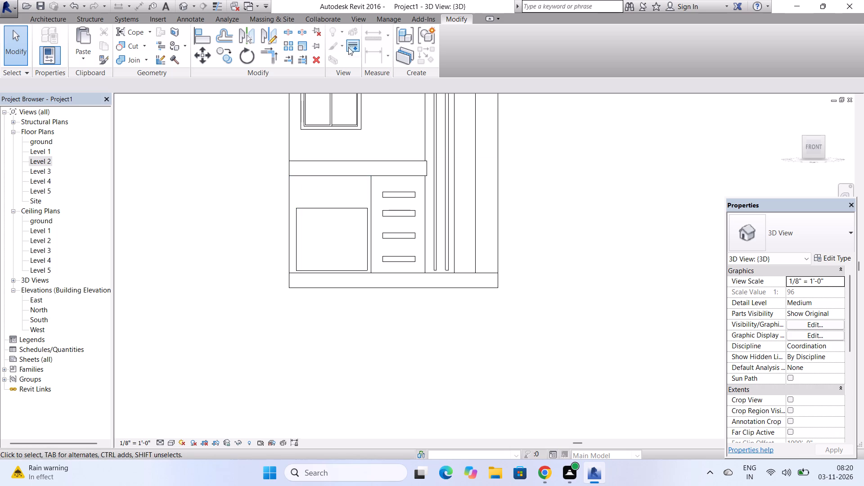
{"action": "left_click", "coordinate": [59, 20]}
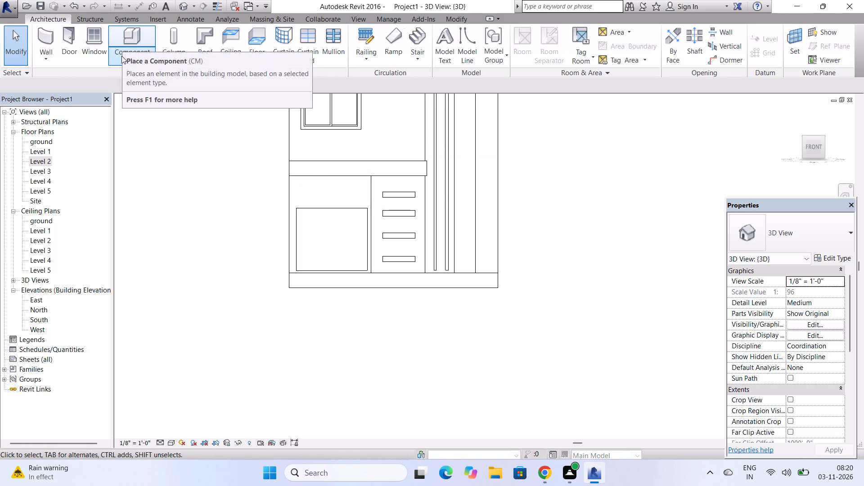
{"action": "left_click", "coordinate": [121, 56]}
{"action": "left_click", "coordinate": [161, 101]}
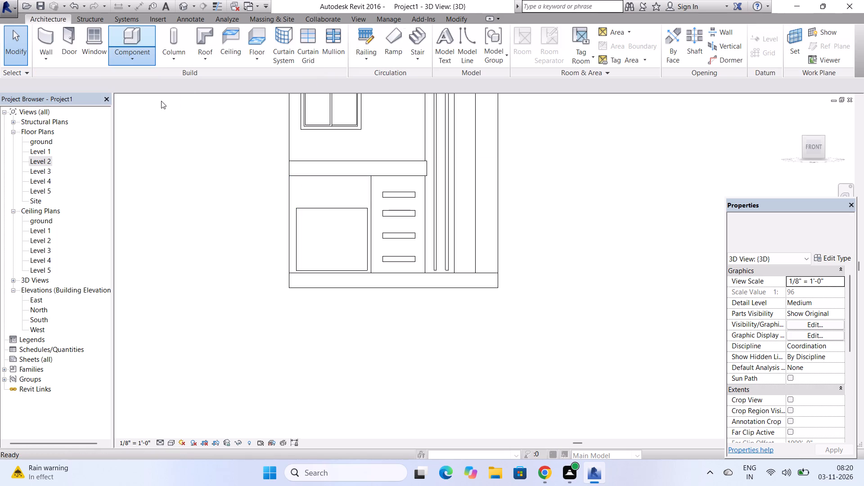
{"action": "scroll", "coordinate": [472, 167], "scroll_direction": "down", "scroll_amount": 13}
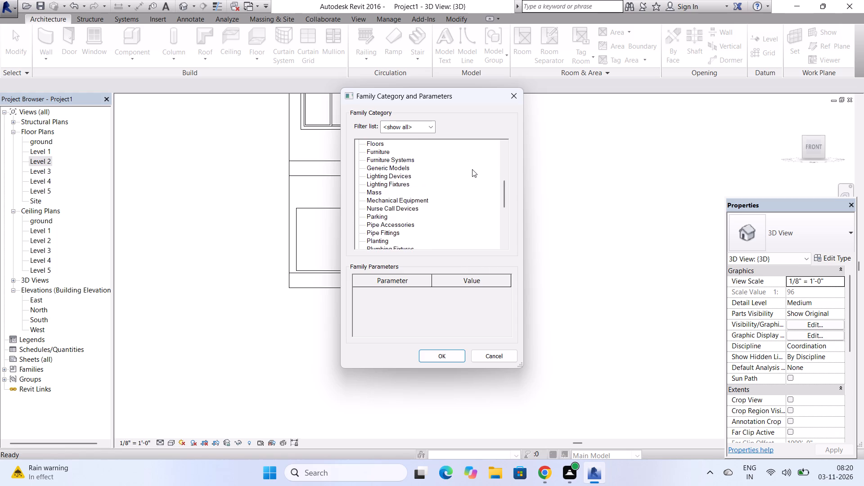
{"action": "scroll", "coordinate": [472, 169], "scroll_direction": "down", "scroll_amount": 20}
{"action": "scroll", "coordinate": [472, 169], "scroll_direction": "down", "scroll_amount": 10}
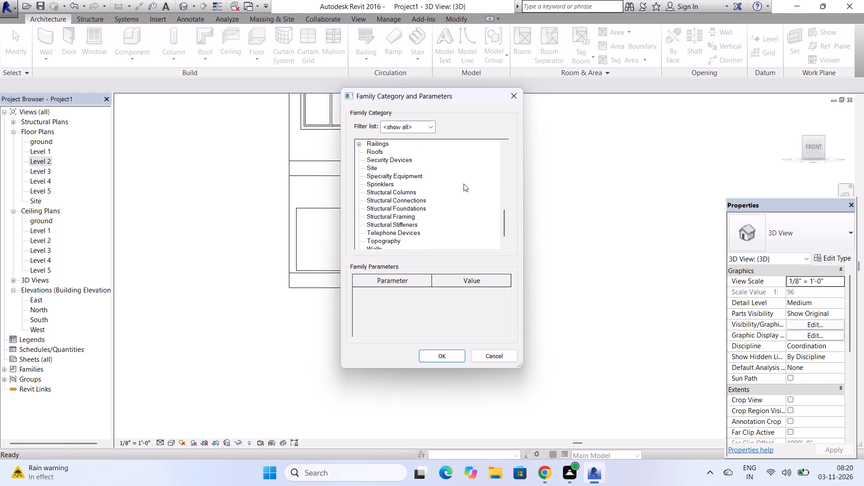
{"action": "left_click", "coordinate": [366, 233]}
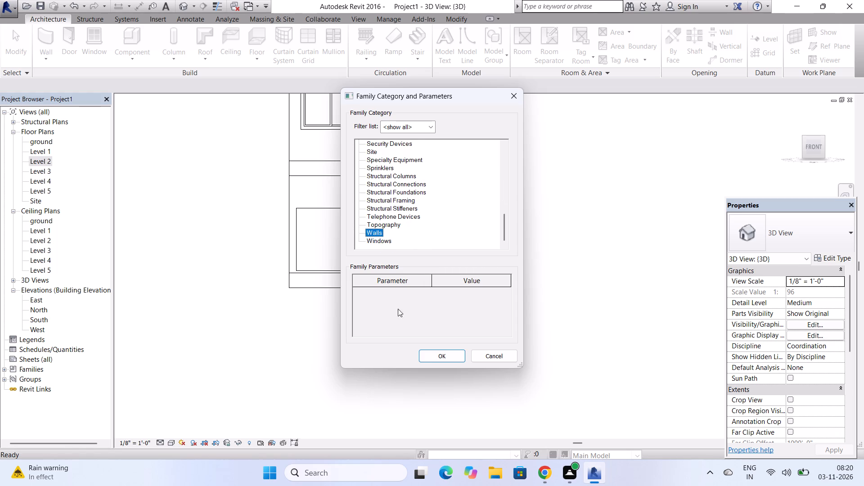
{"action": "left_click", "coordinate": [425, 349]}
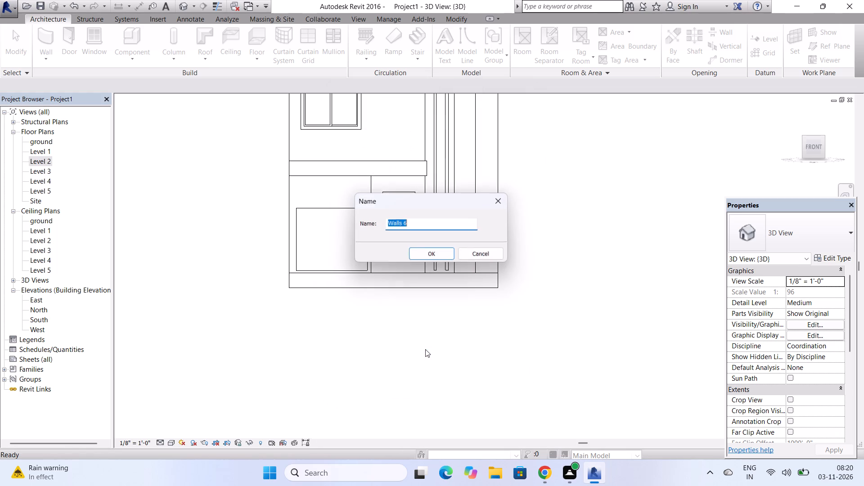
{"action": "left_click", "coordinate": [427, 253]}
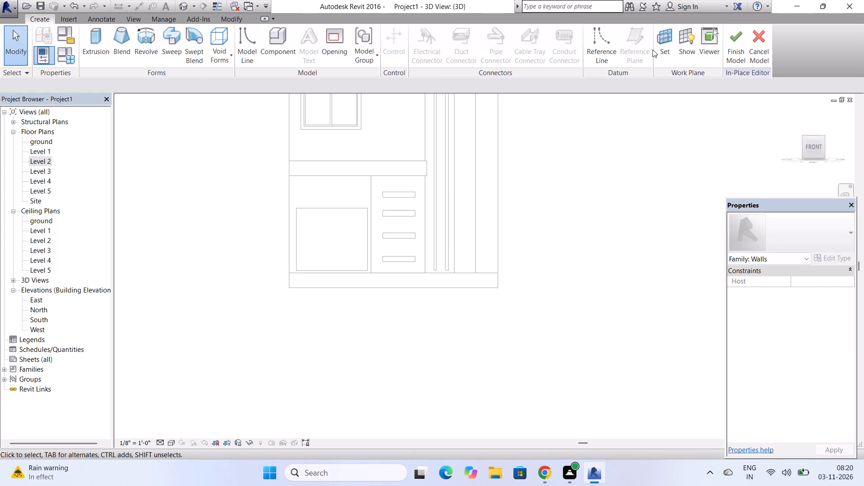
Set the work plane by picking the front face of the ground-storey frame extrusion, just above its large opening.
{"action": "left_click", "coordinate": [660, 45]}
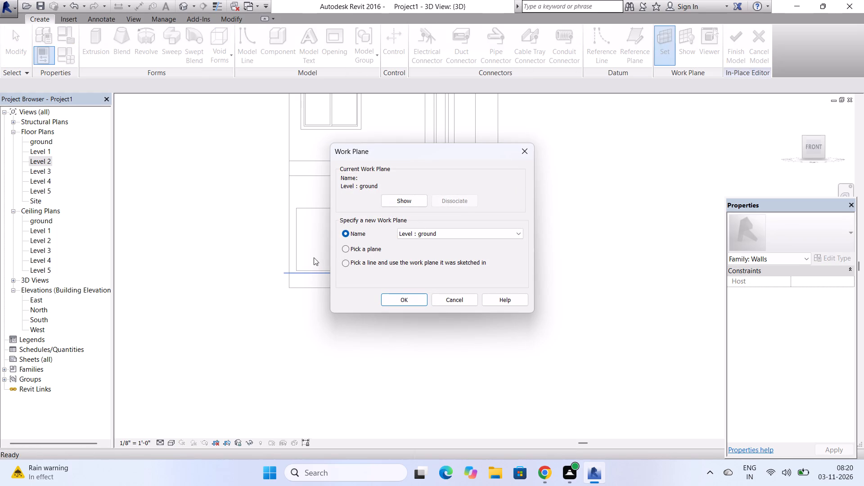
{"action": "left_click", "coordinate": [356, 249]}
{"action": "left_click", "coordinate": [390, 293]}
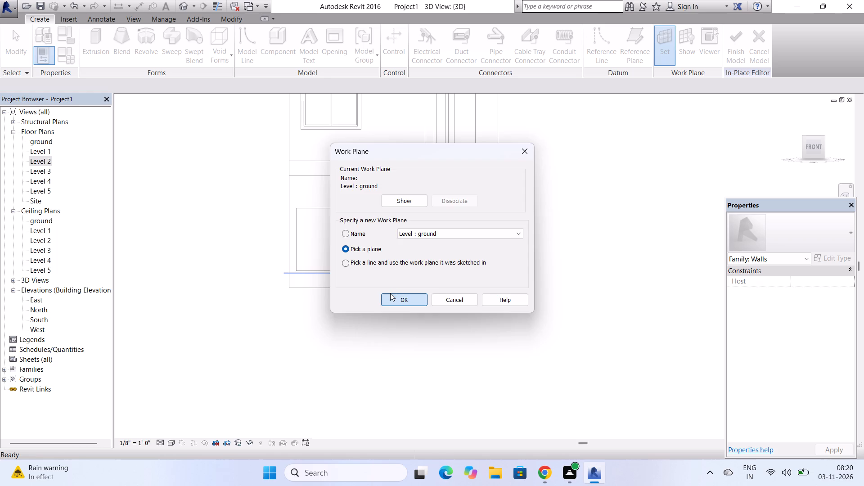
{"action": "scroll", "coordinate": [325, 169], "scroll_direction": "up", "scroll_amount": 1}
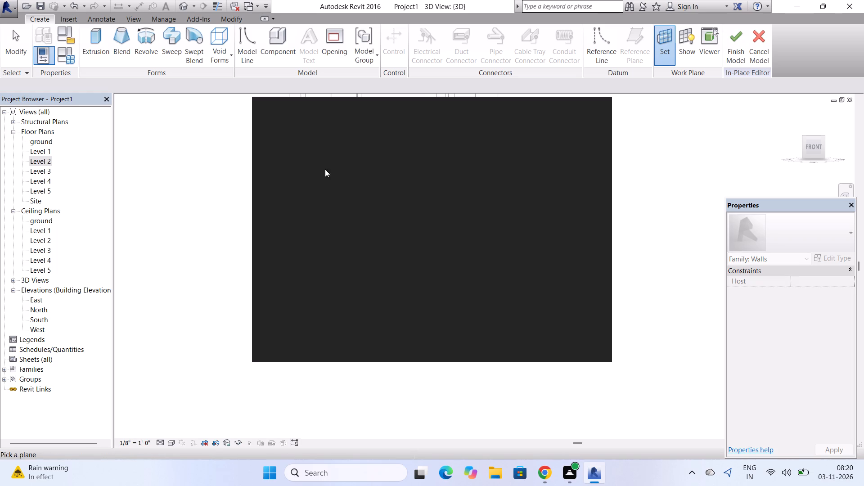
{"action": "left_click", "coordinate": [589, 117]}
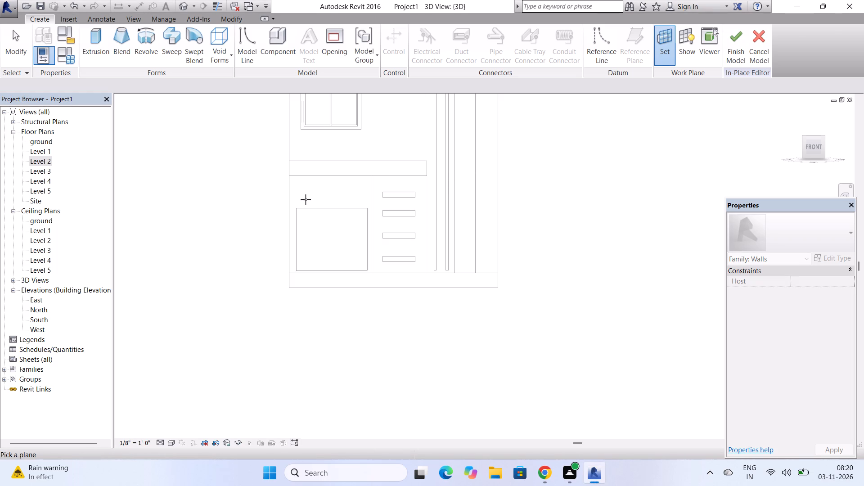
{"action": "scroll", "coordinate": [306, 199], "scroll_direction": "up", "scroll_amount": 4}
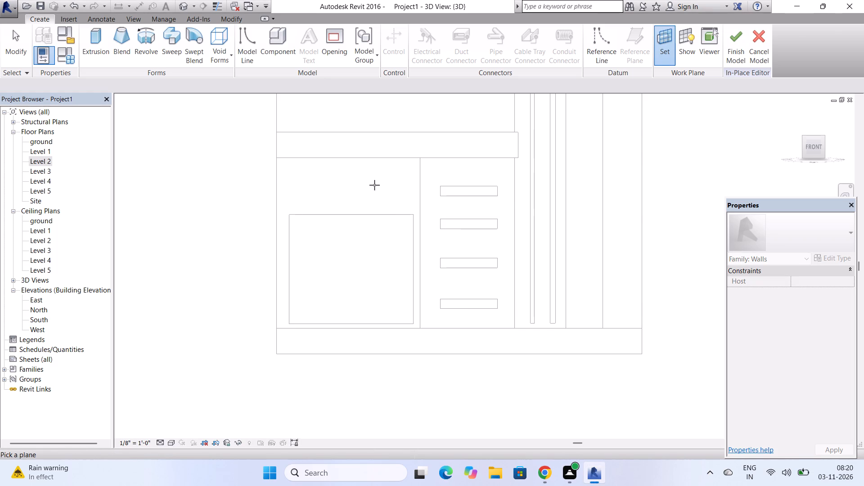
{"action": "left_click", "coordinate": [381, 211]}
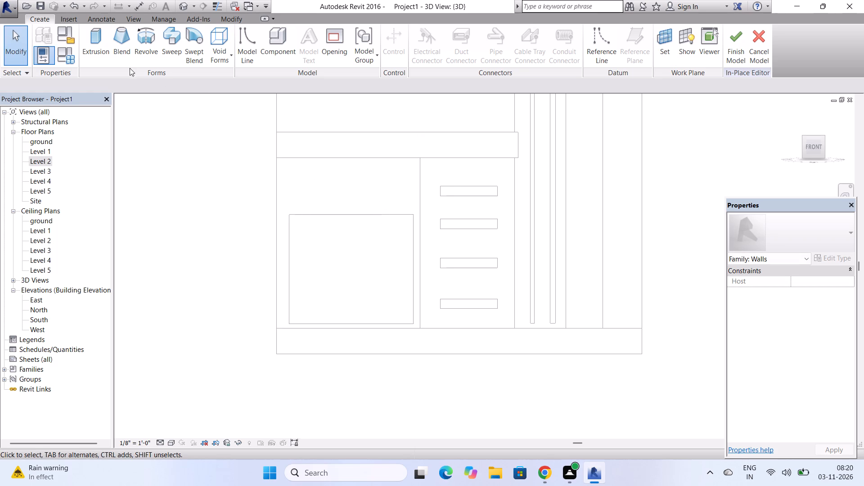
Start an extrusion and sketch a rectangle about 1'-9" by 1'-7" on the band above the opening, aligned with the opening's outer edge.
{"action": "left_click", "coordinate": [93, 40]}
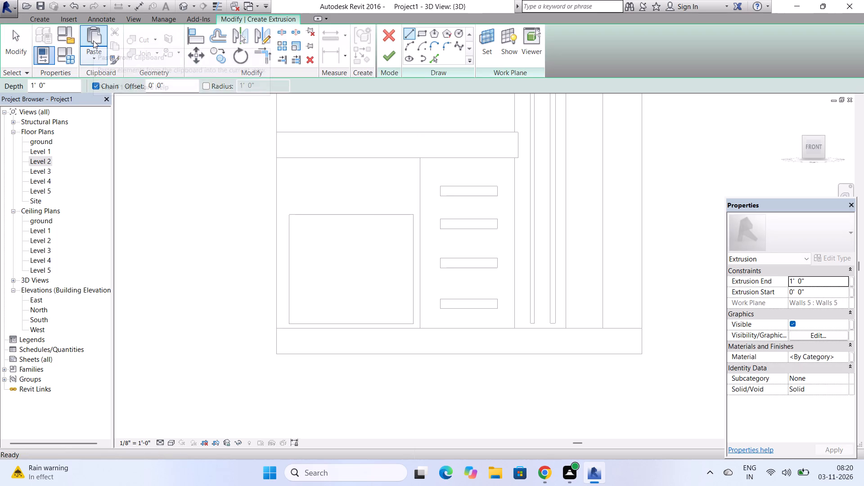
{"action": "left_click", "coordinate": [427, 37]}
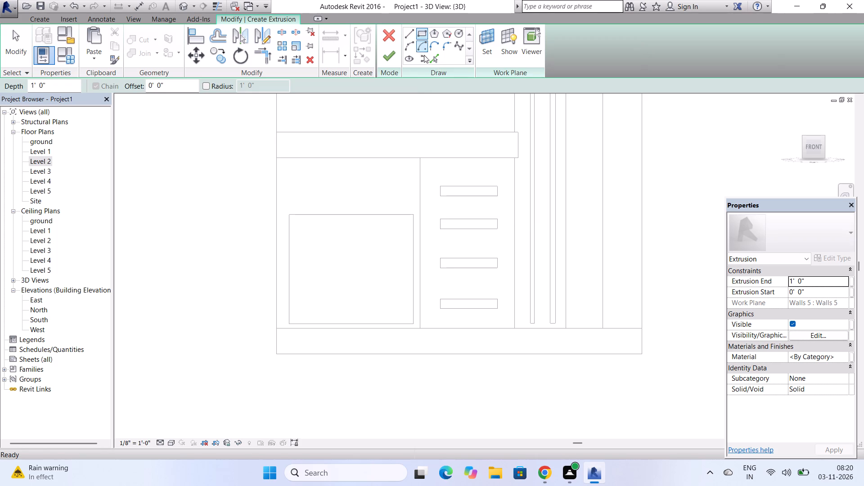
{"action": "scroll", "coordinate": [294, 175], "scroll_direction": "up", "scroll_amount": 4}
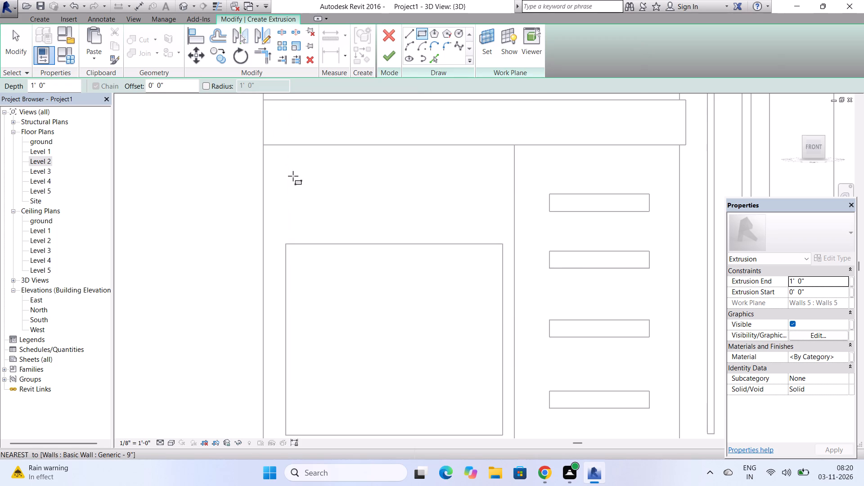
{"action": "scroll", "coordinate": [293, 176], "scroll_direction": "up", "scroll_amount": 1}
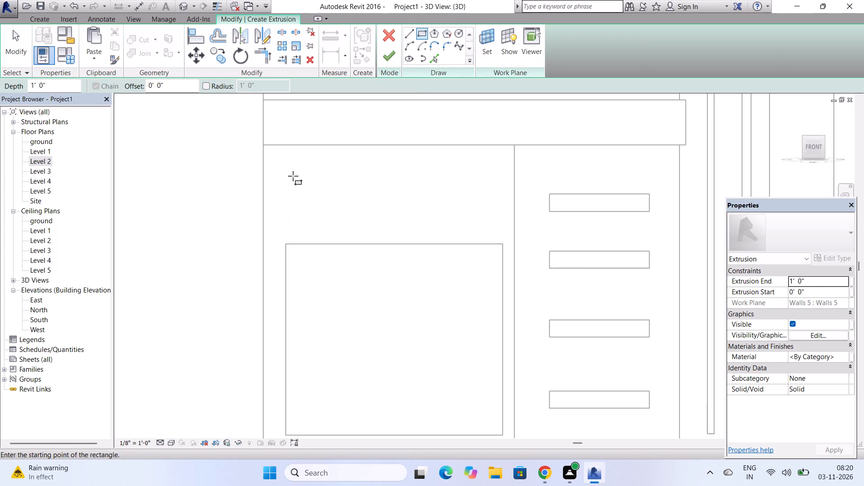
{"action": "scroll", "coordinate": [293, 176], "scroll_direction": "up", "scroll_amount": 1}
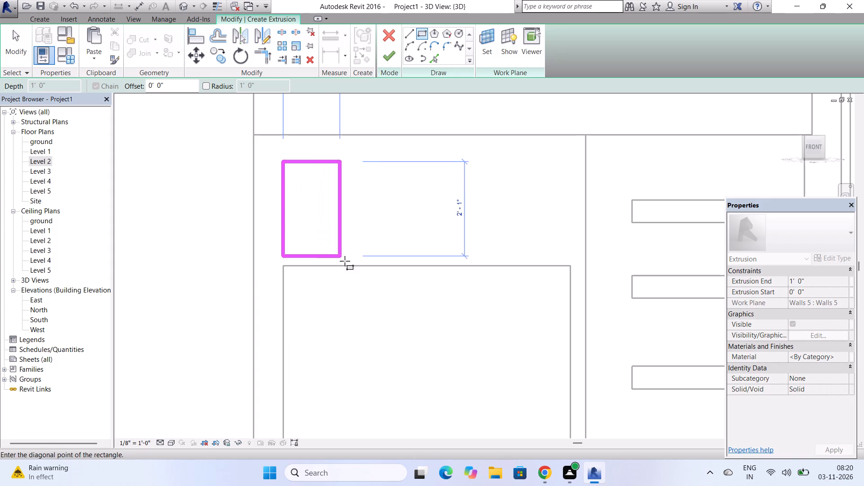
{"action": "left_click", "coordinate": [364, 234]}
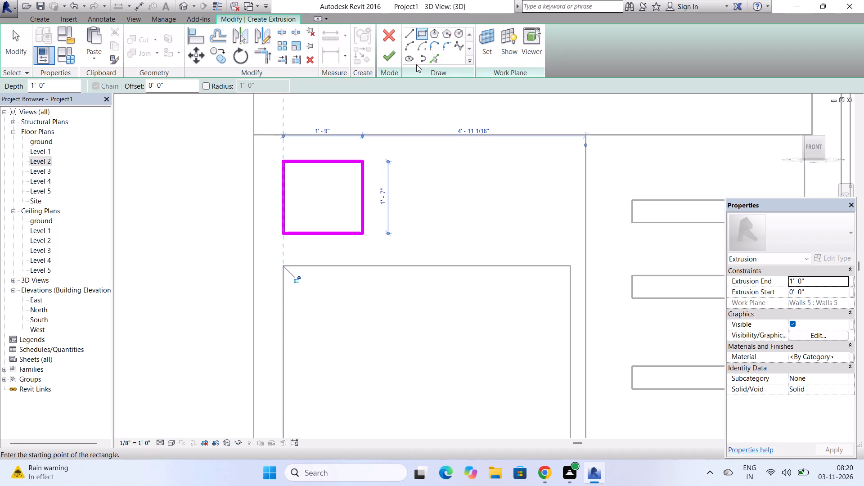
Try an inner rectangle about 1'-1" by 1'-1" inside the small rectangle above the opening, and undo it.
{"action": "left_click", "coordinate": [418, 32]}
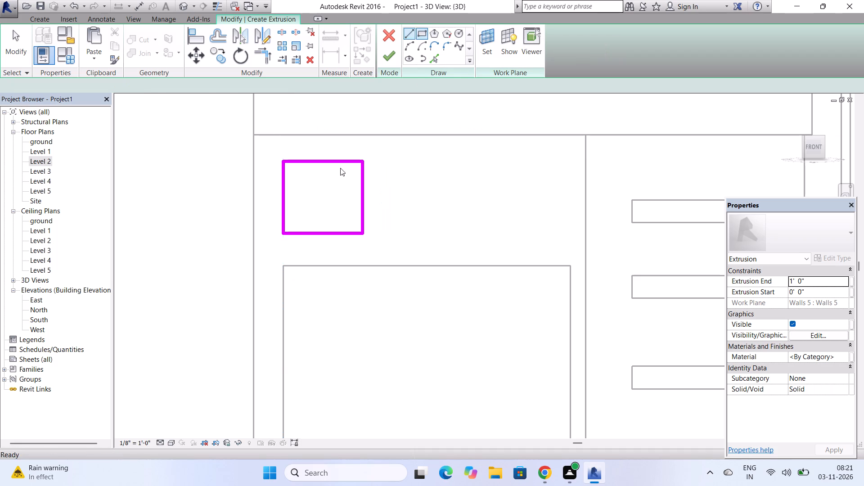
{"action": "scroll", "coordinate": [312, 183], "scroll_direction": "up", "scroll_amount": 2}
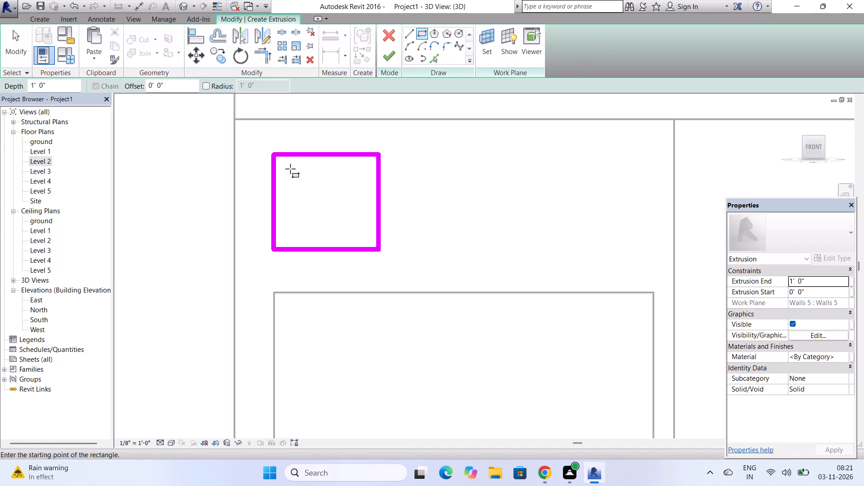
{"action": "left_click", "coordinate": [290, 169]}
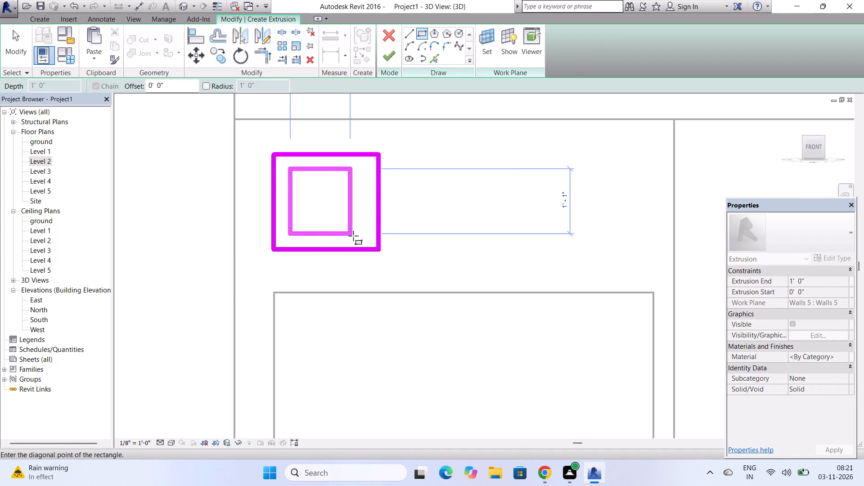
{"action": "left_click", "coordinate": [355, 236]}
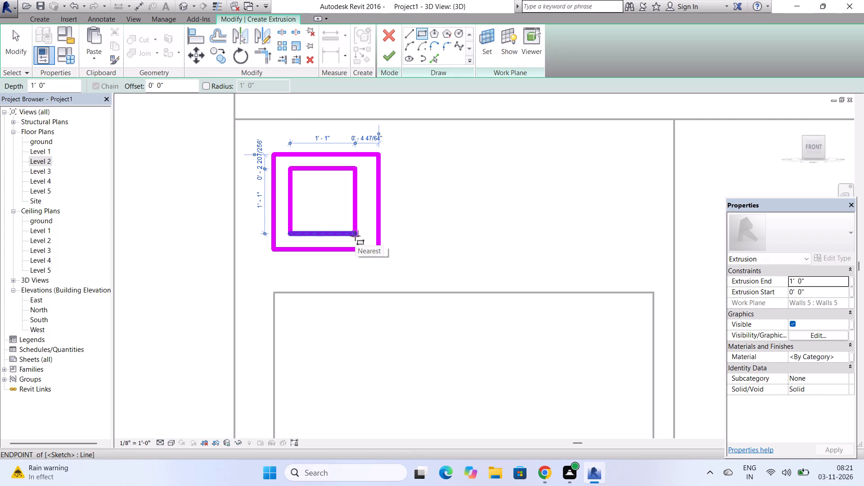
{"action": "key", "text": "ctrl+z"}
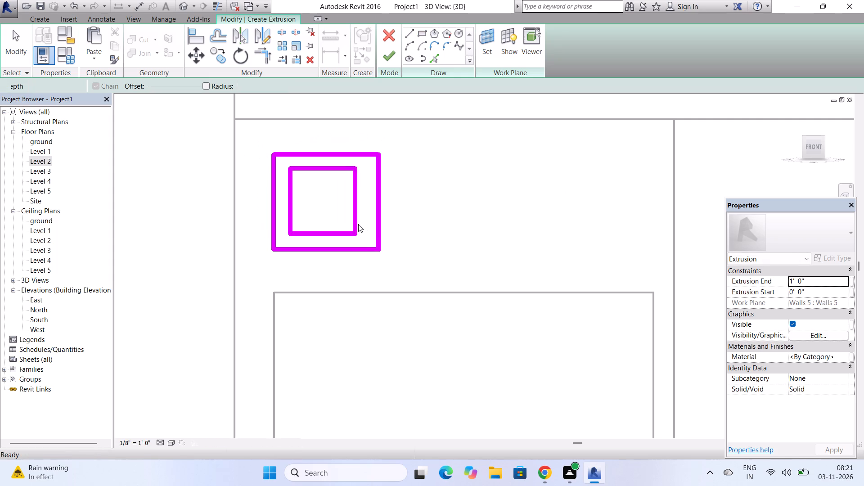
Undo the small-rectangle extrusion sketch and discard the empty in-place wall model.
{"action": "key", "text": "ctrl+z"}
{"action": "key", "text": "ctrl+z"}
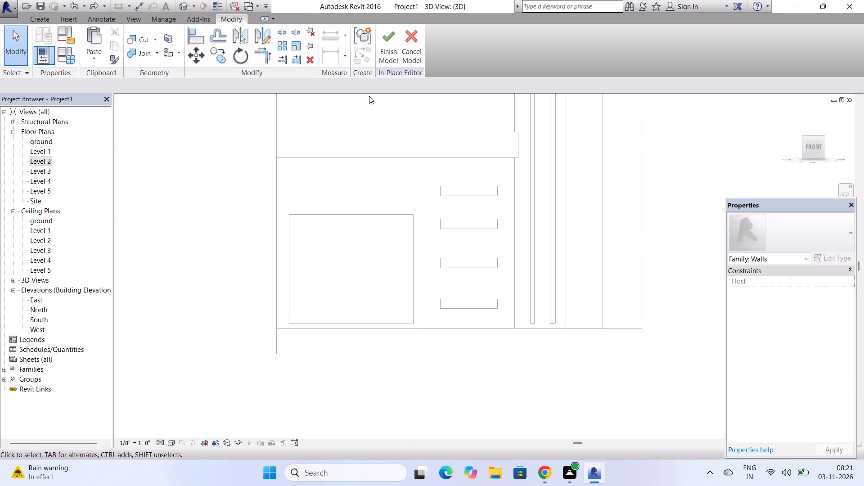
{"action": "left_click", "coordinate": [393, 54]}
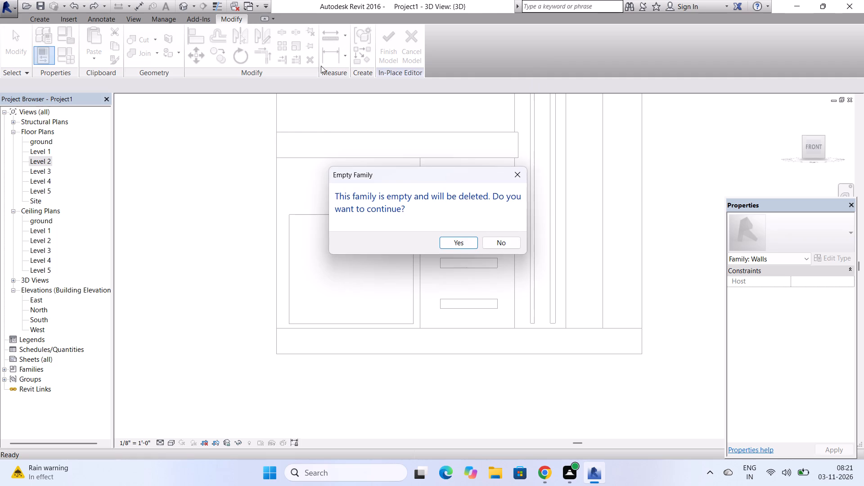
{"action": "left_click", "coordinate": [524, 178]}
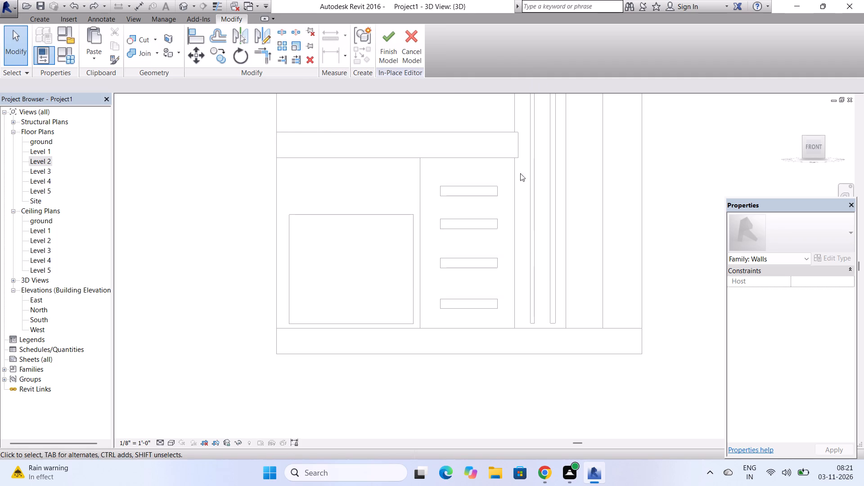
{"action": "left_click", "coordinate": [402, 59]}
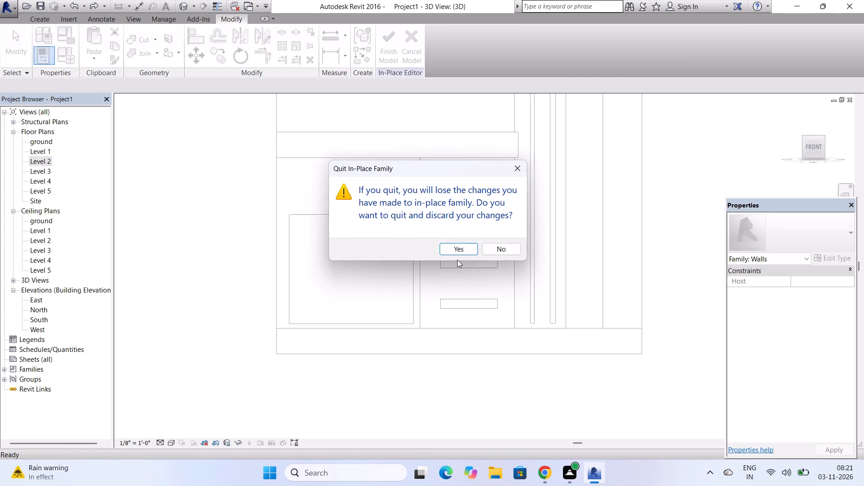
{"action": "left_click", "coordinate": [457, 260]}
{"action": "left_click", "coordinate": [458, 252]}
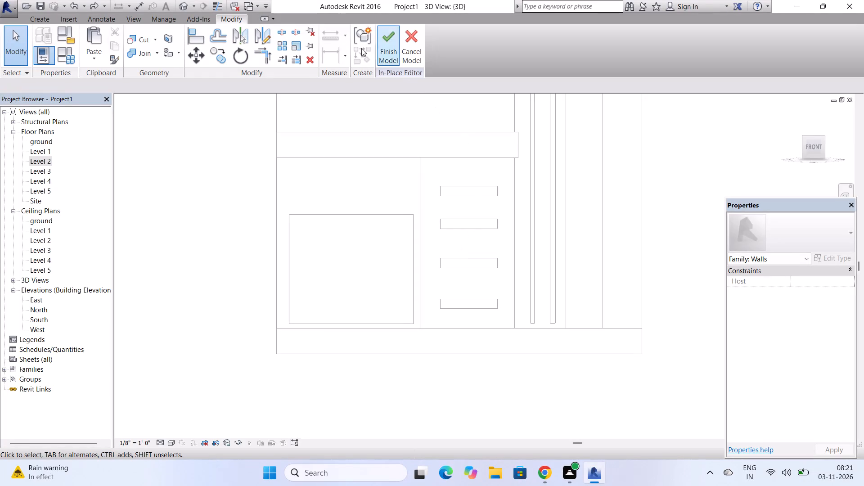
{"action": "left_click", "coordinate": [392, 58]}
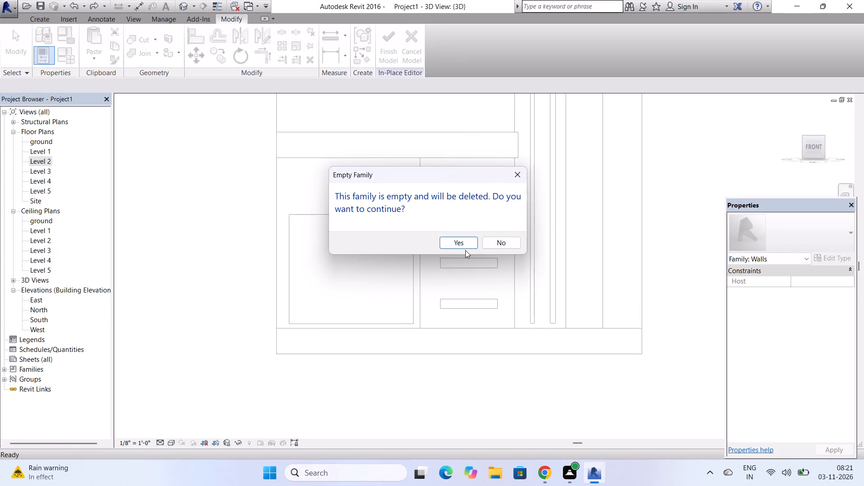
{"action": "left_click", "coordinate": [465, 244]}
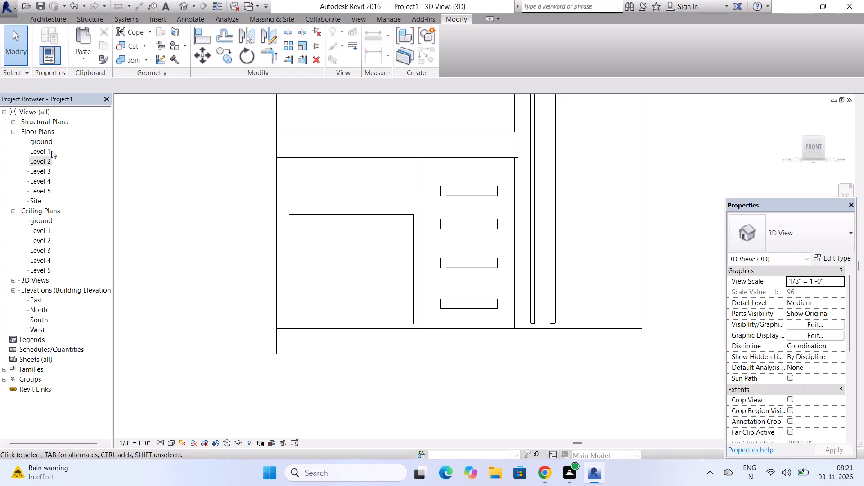
Create a new in-place model in the Walls category, accepting the default name.
{"action": "left_click", "coordinate": [53, 23]}
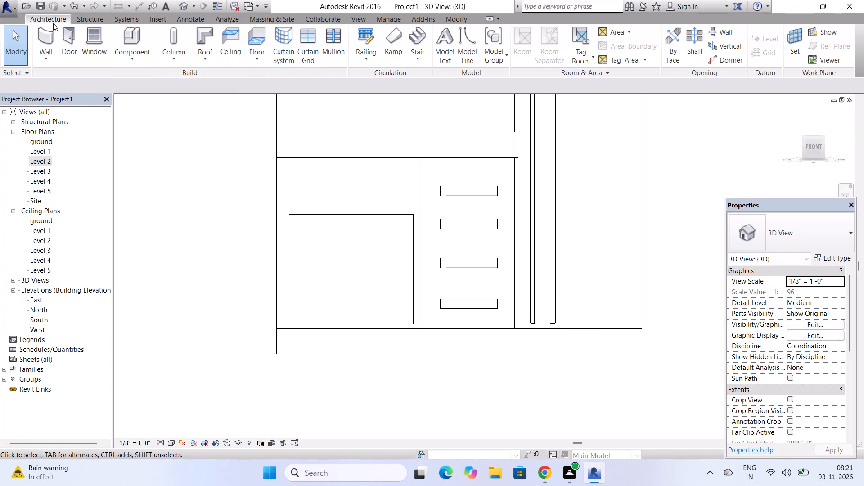
{"action": "left_click", "coordinate": [114, 48]}
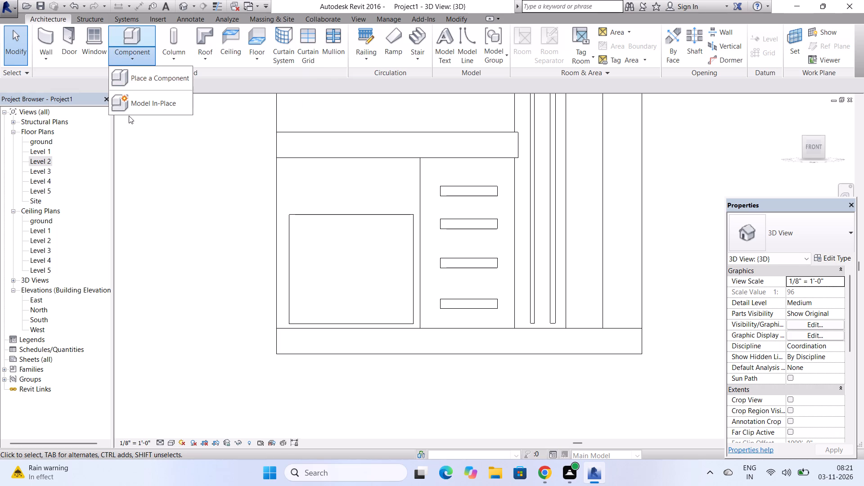
{"action": "left_click", "coordinate": [131, 109]}
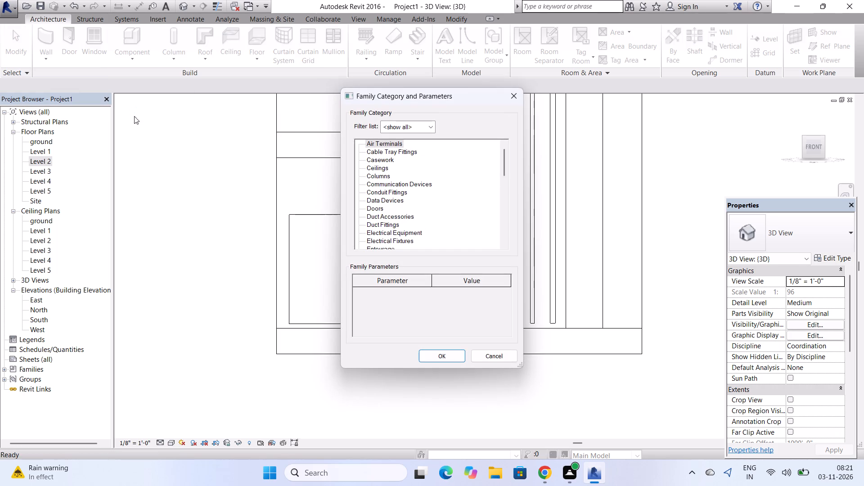
{"action": "scroll", "coordinate": [455, 192], "scroll_direction": "down", "scroll_amount": 20}
{"action": "scroll", "coordinate": [455, 193], "scroll_direction": "down", "scroll_amount": 4}
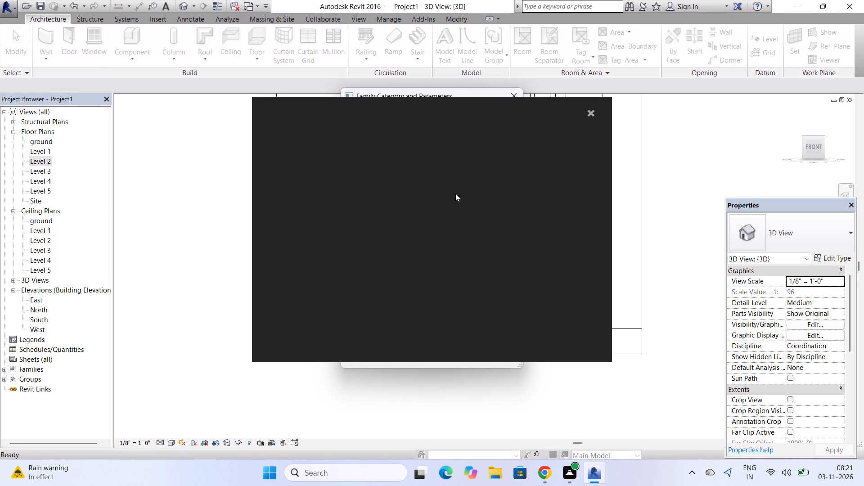
{"action": "left_click", "coordinate": [588, 113]}
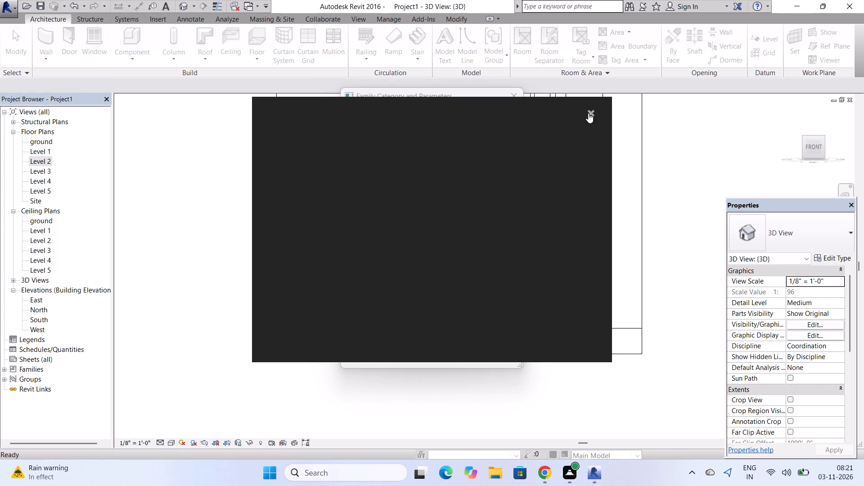
{"action": "scroll", "coordinate": [407, 213], "scroll_direction": "down", "scroll_amount": 15}
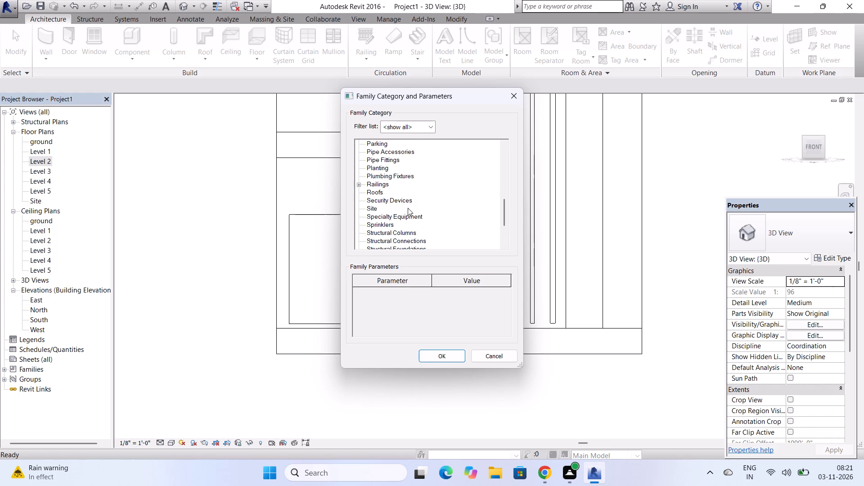
{"action": "scroll", "coordinate": [408, 208], "scroll_direction": "down", "scroll_amount": 7}
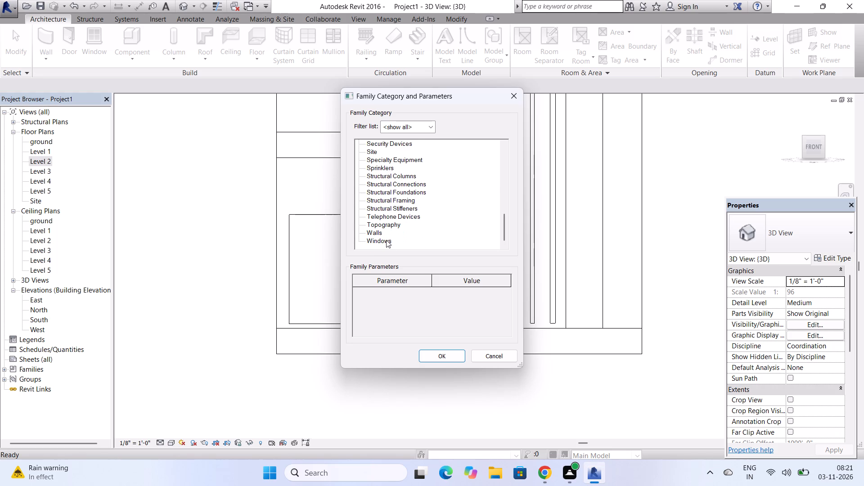
{"action": "left_click", "coordinate": [378, 233]}
{"action": "left_click", "coordinate": [432, 354]}
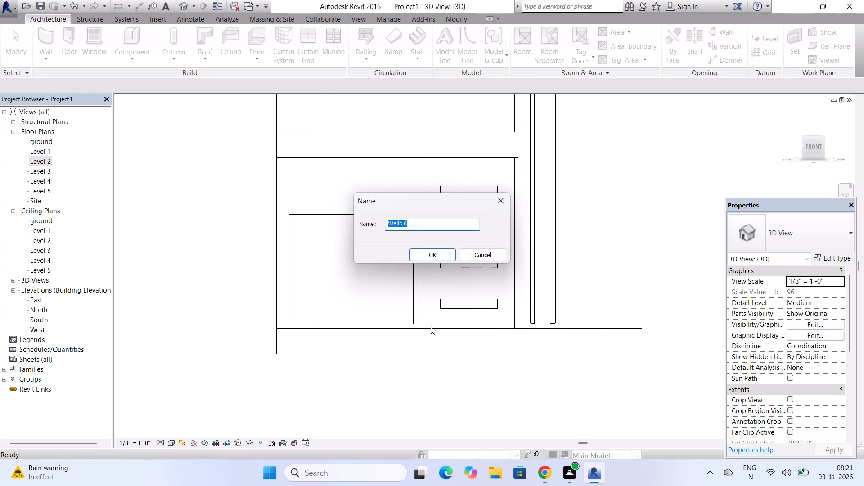
{"action": "left_click", "coordinate": [437, 255]}
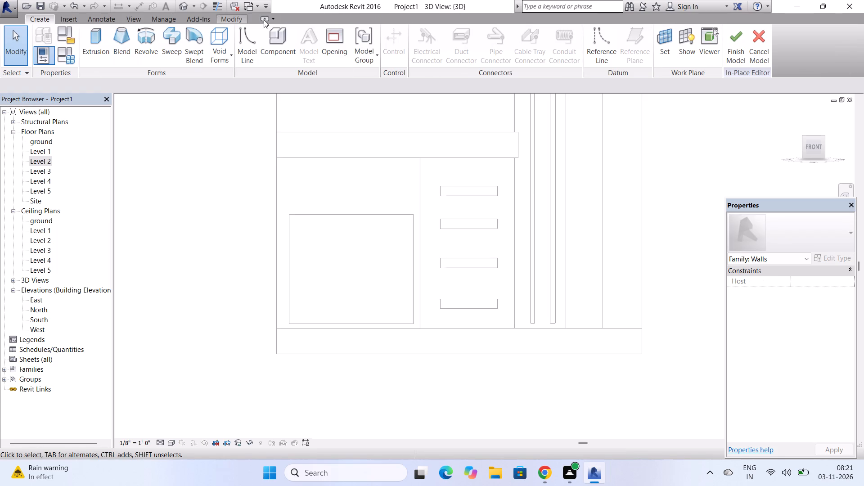
Set the work plane by picking the front face of the ground-storey frame extrusion, just above its large opening.
{"action": "left_click", "coordinate": [672, 41]}
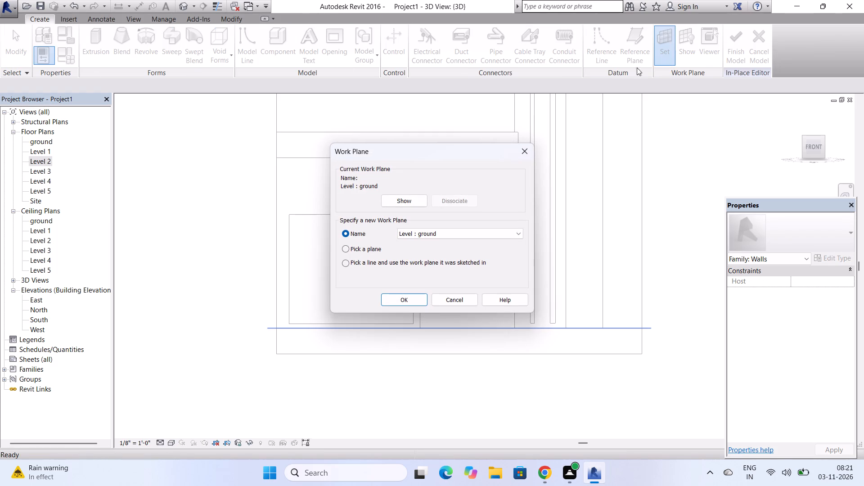
{"action": "left_click", "coordinate": [346, 248]}
{"action": "left_click", "coordinate": [401, 301]}
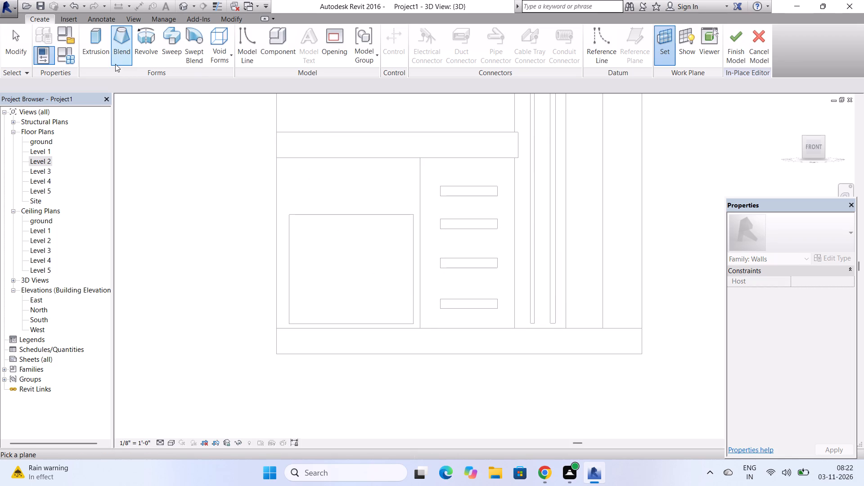
{"action": "left_click", "coordinate": [337, 213]}
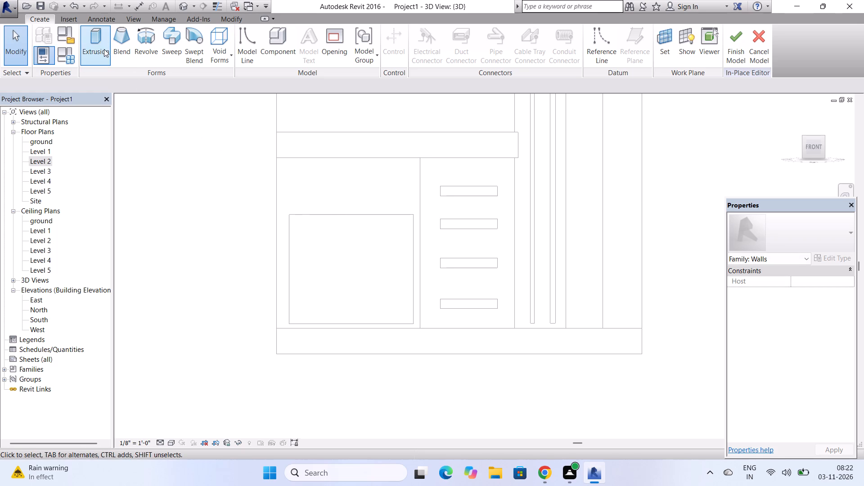
Start an extrusion and sketch a rectangle about 1'-1" by 1'-4" above the large opening, aligned with the opening's outer edge.
{"action": "left_click", "coordinate": [94, 48]}
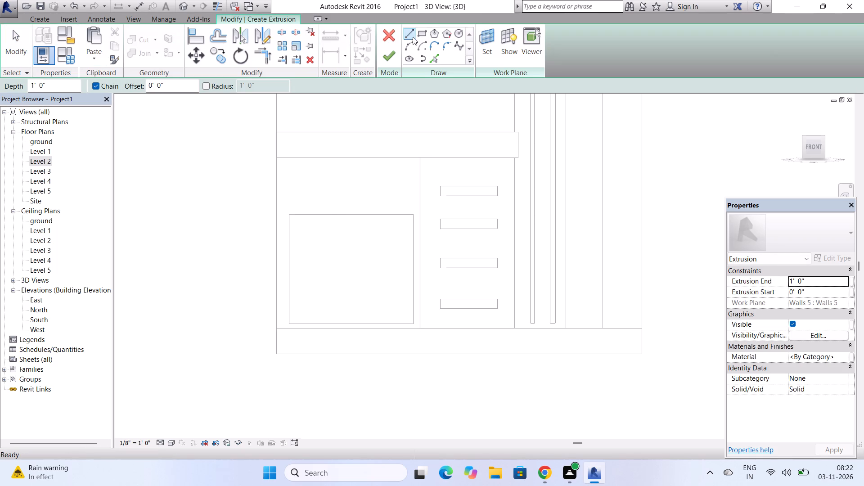
{"action": "left_click", "coordinate": [417, 34]}
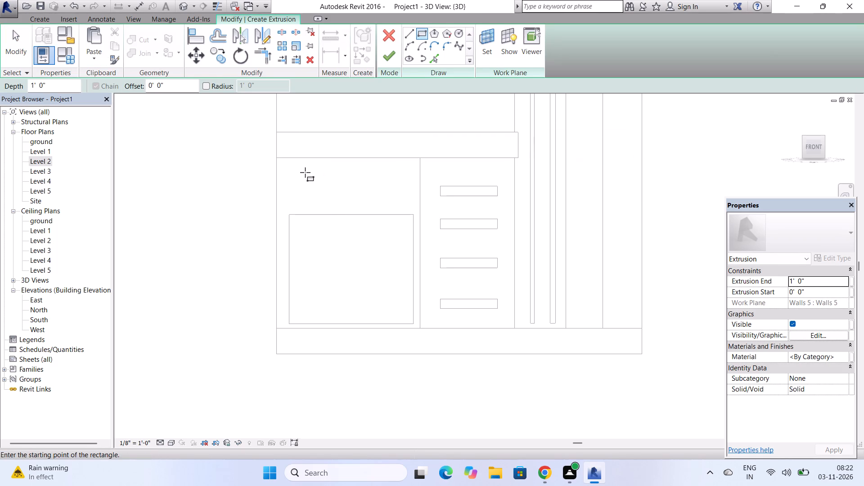
{"action": "scroll", "coordinate": [293, 182], "scroll_direction": "up", "scroll_amount": 2}
{"action": "left_click", "coordinate": [289, 175]}
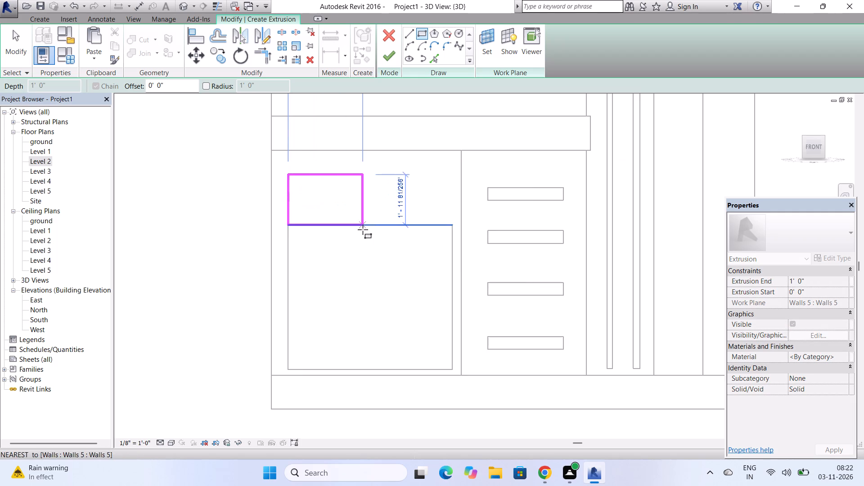
{"action": "left_click", "coordinate": [316, 210]}
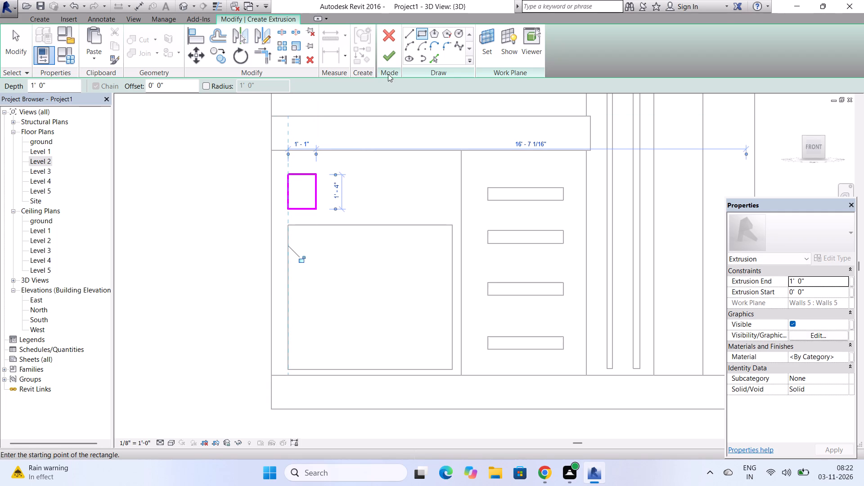
Sketch an inner rectangle about 6" wide by 10" high inside the small rectangle above the opening.
{"action": "left_click", "coordinate": [427, 31]}
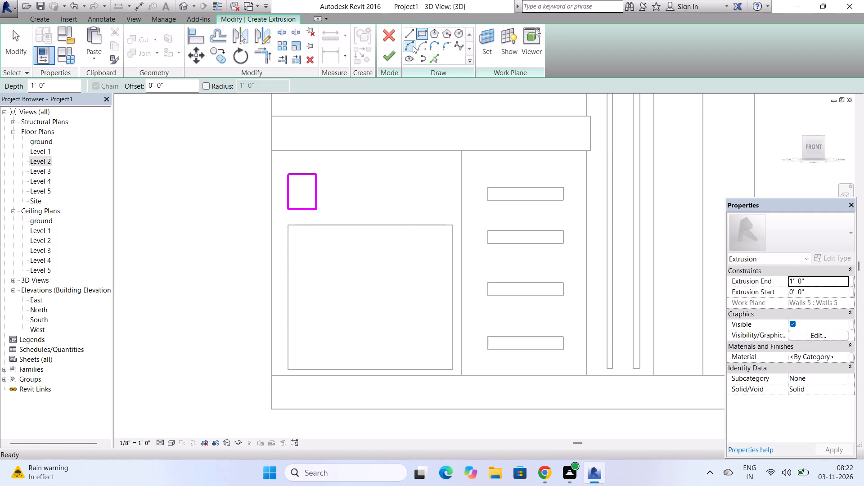
{"action": "scroll", "coordinate": [297, 193], "scroll_direction": "up", "scroll_amount": 5}
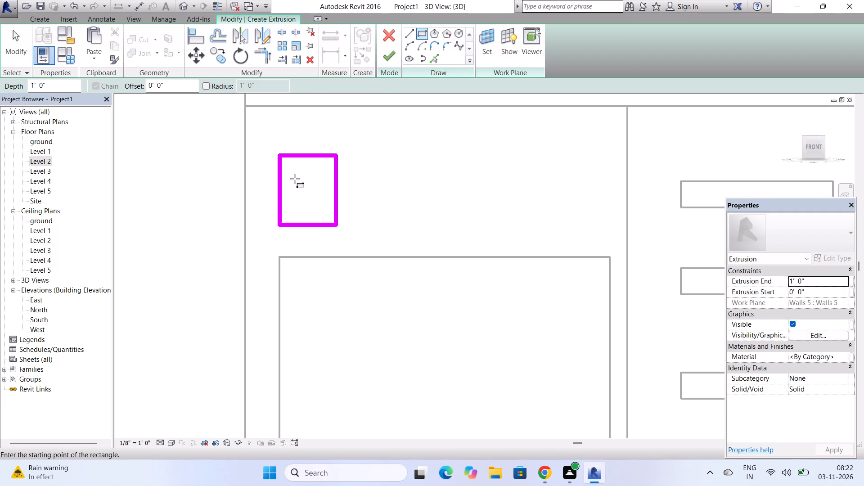
{"action": "left_click", "coordinate": [293, 171]}
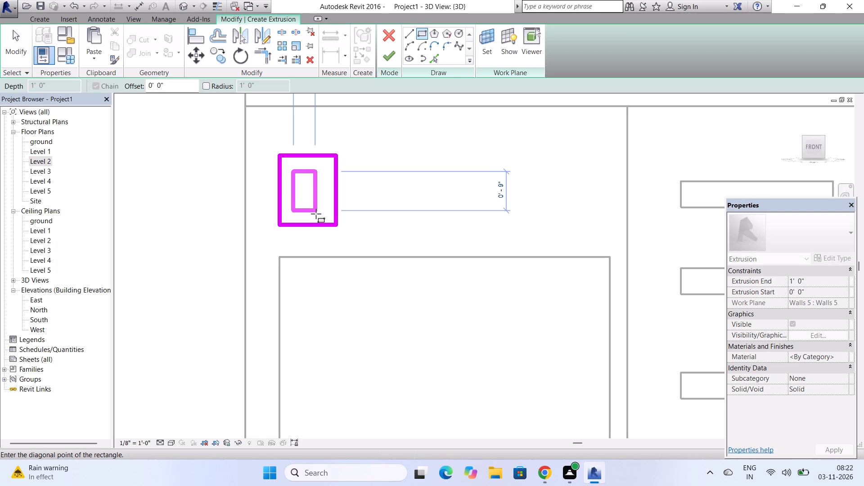
{"action": "left_click", "coordinate": [318, 214]}
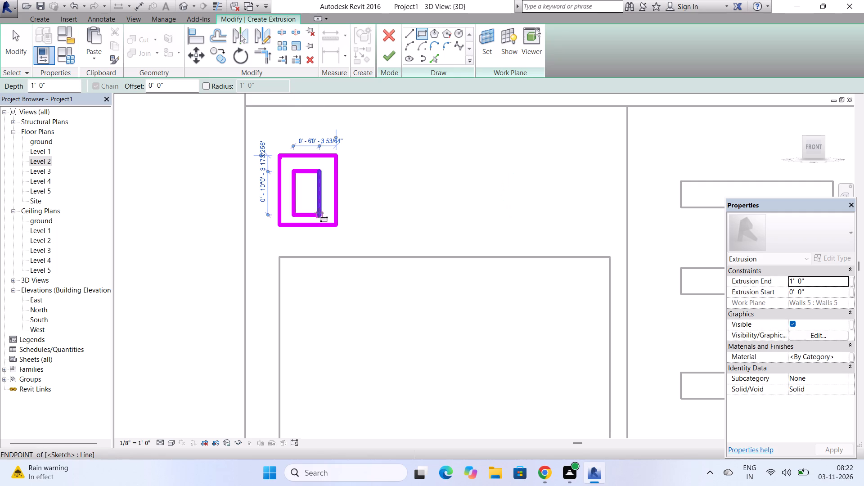
{"action": "key", "text": "Escape"}
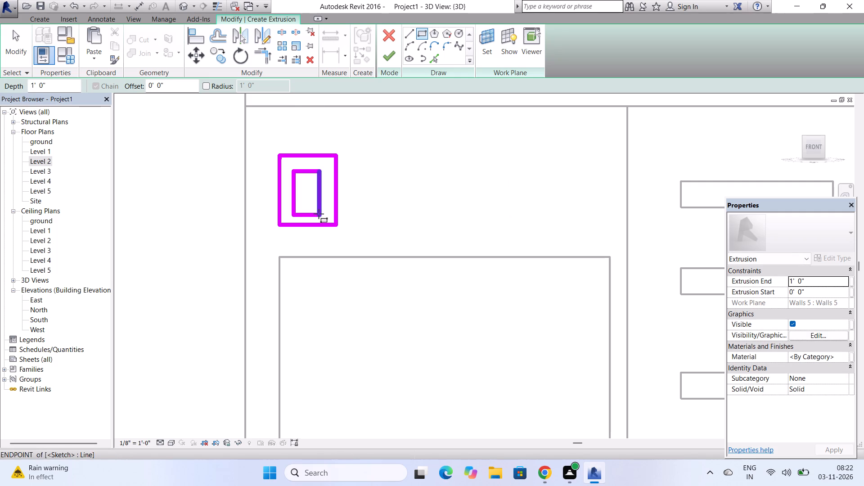
{"action": "scroll", "coordinate": [316, 202], "scroll_direction": "down", "scroll_amount": 3}
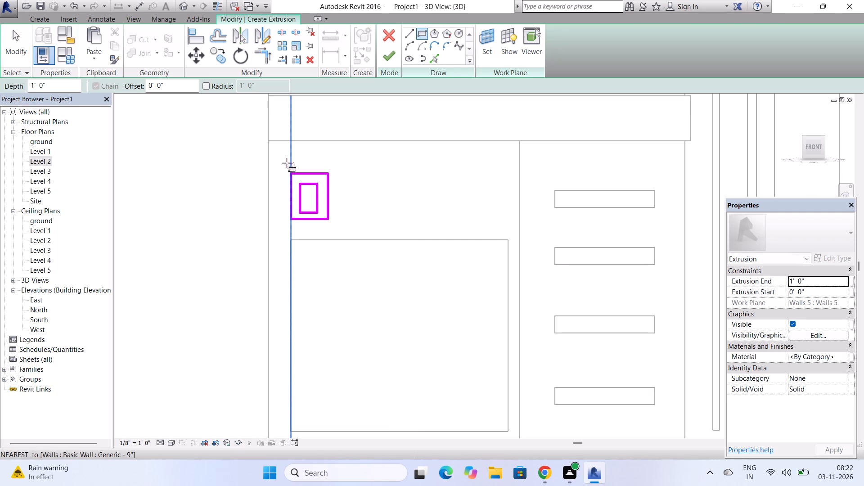
{"action": "key", "text": "Escape"}
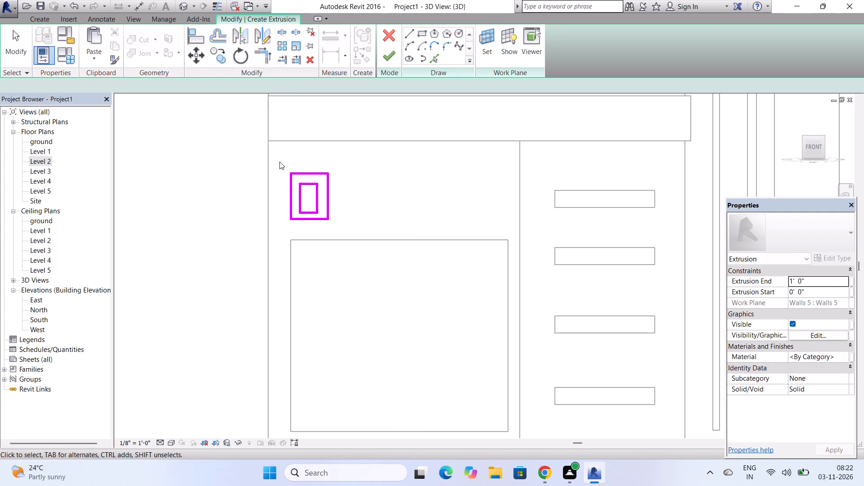
Copy the nested rectangle pair horizontally, and copy that copy once more, forming a row of three small frames above the large opening.
{"action": "left_click", "coordinate": [279, 162]}
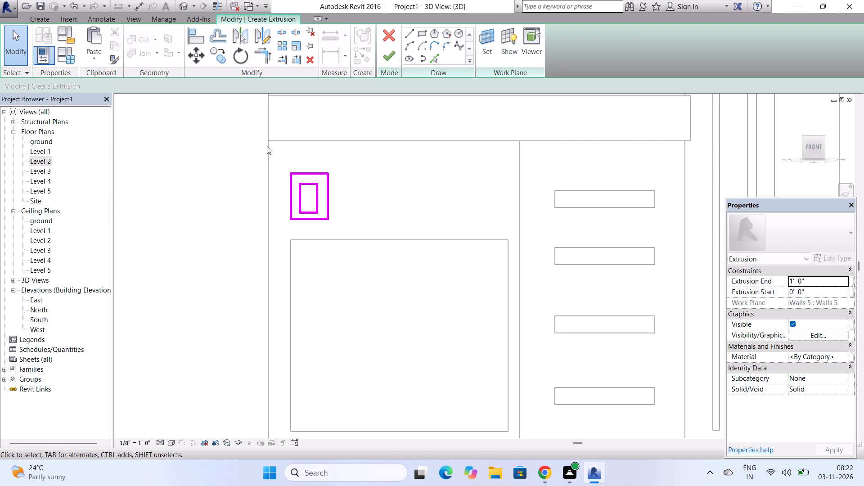
{"action": "left_click", "coordinate": [193, 57]}
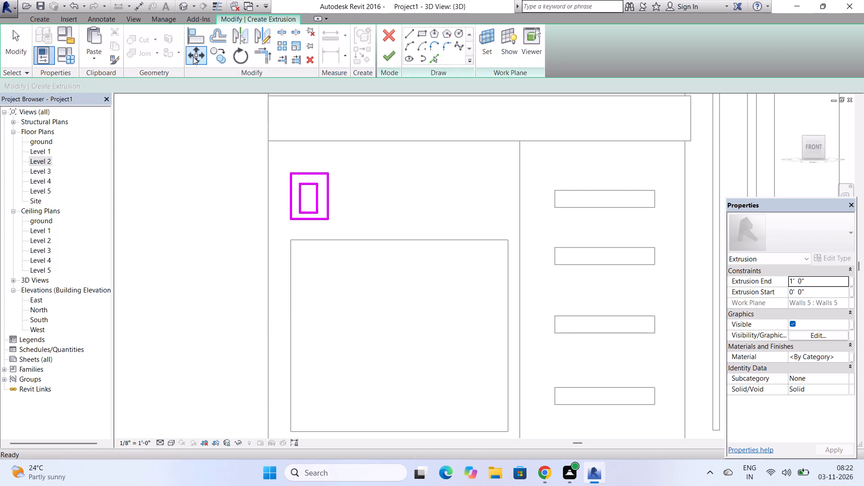
{"action": "left_click", "coordinate": [214, 56]}
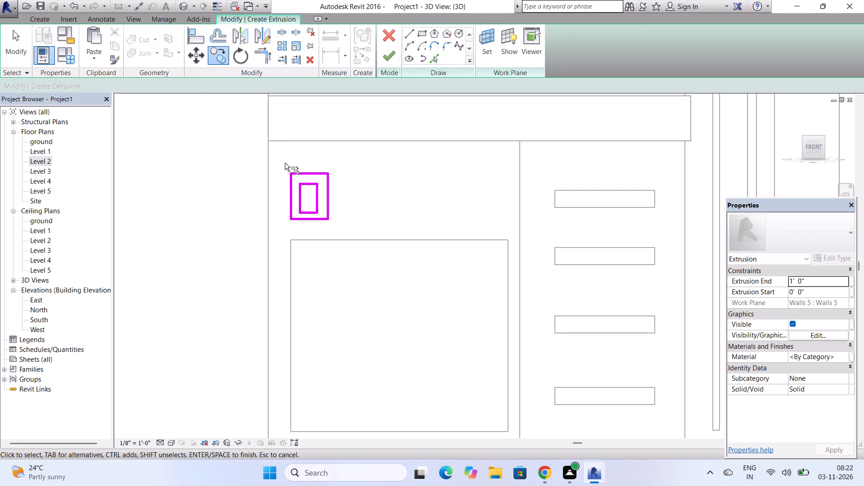
{"action": "left_click_drag", "start_coordinate": [276, 153], "coordinate": [346, 228]}
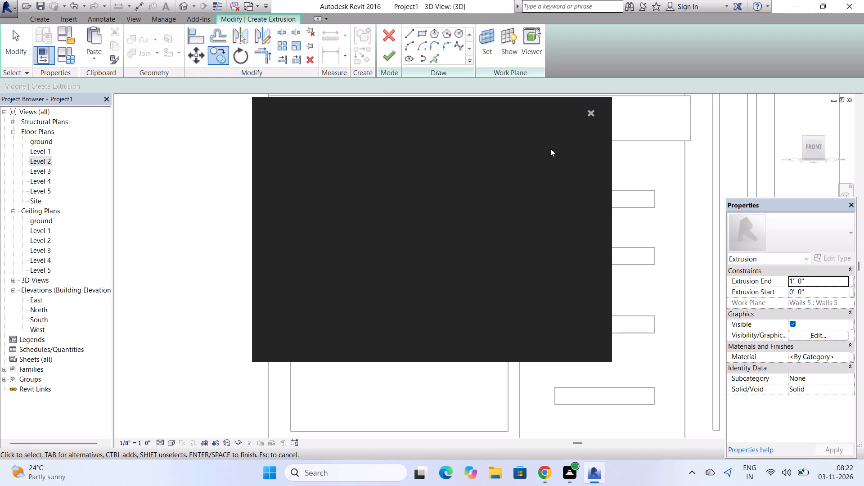
{"action": "left_click", "coordinate": [584, 113]}
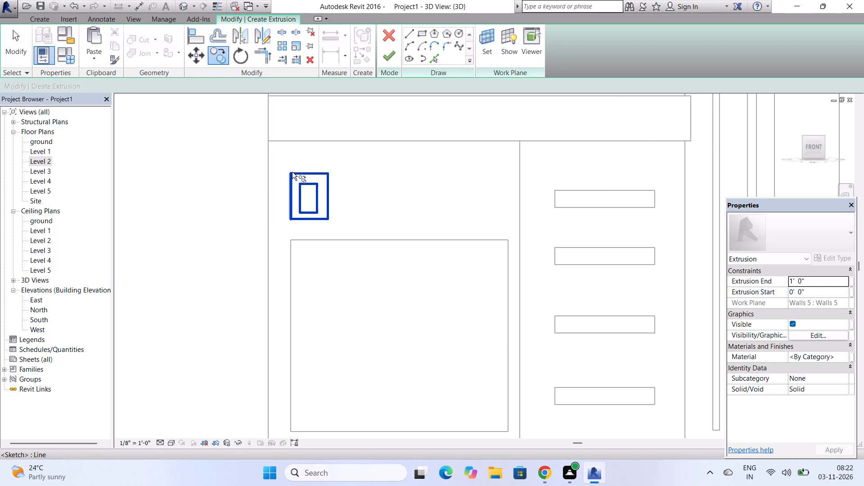
{"action": "key", "text": "Return"}
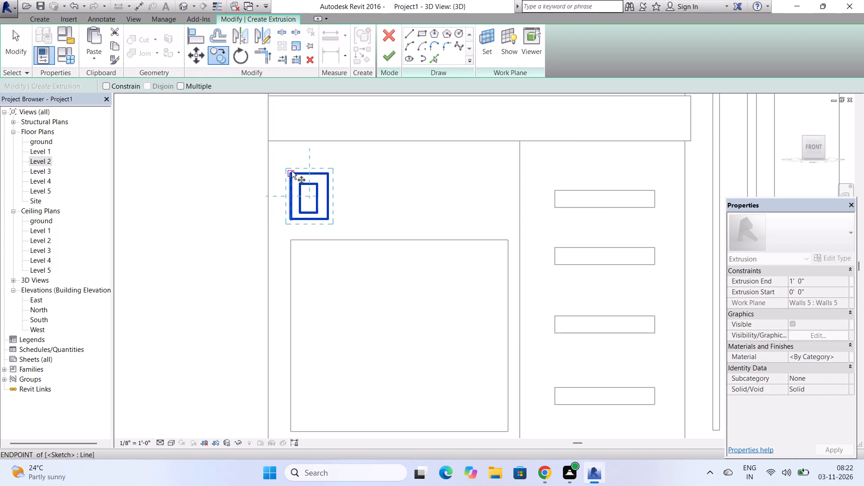
{"action": "left_click_drag", "start_coordinate": [292, 171], "coordinate": [350, 174]}
{"action": "left_click", "coordinate": [350, 174]}
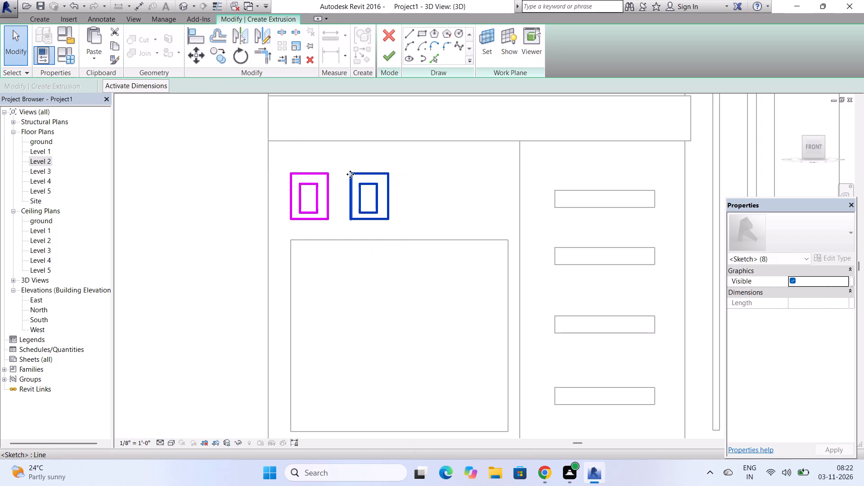
{"action": "key", "text": "shift+Return"}
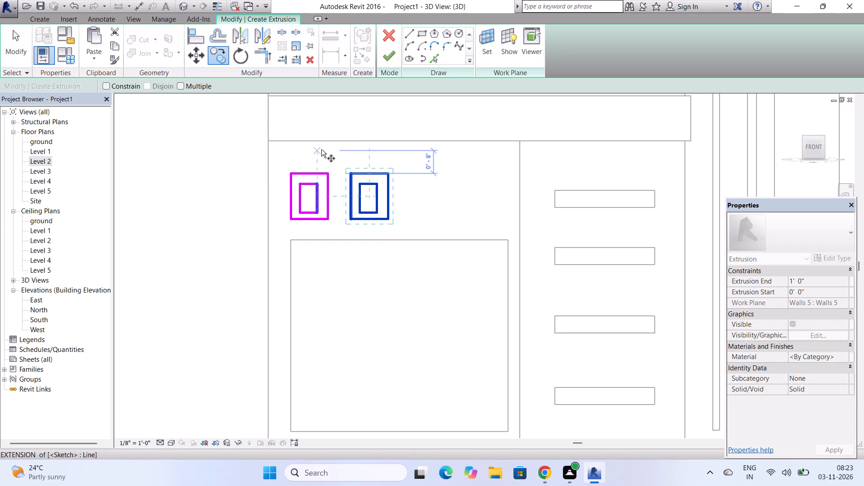
{"action": "left_click", "coordinate": [350, 171]}
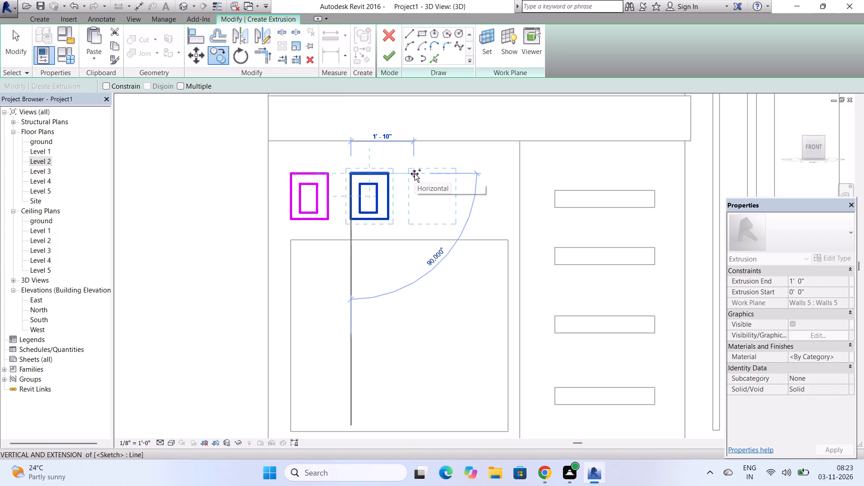
{"action": "left_click", "coordinate": [419, 174]}
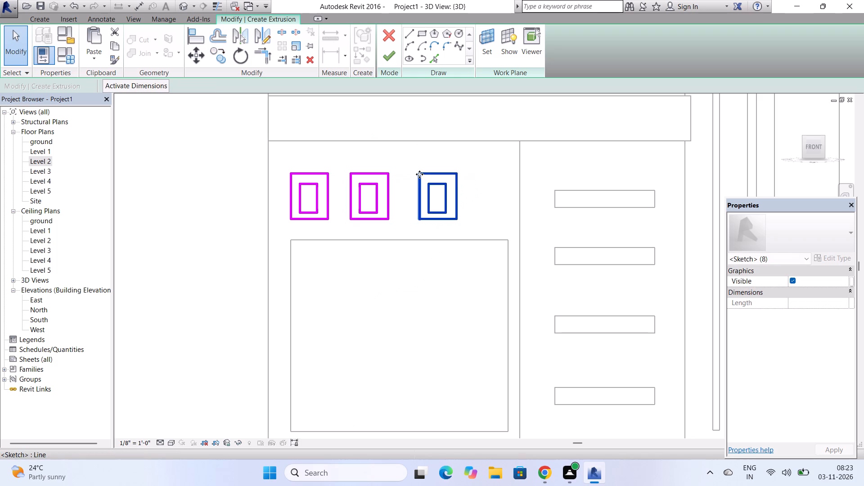
{"action": "key", "text": "Escape"}
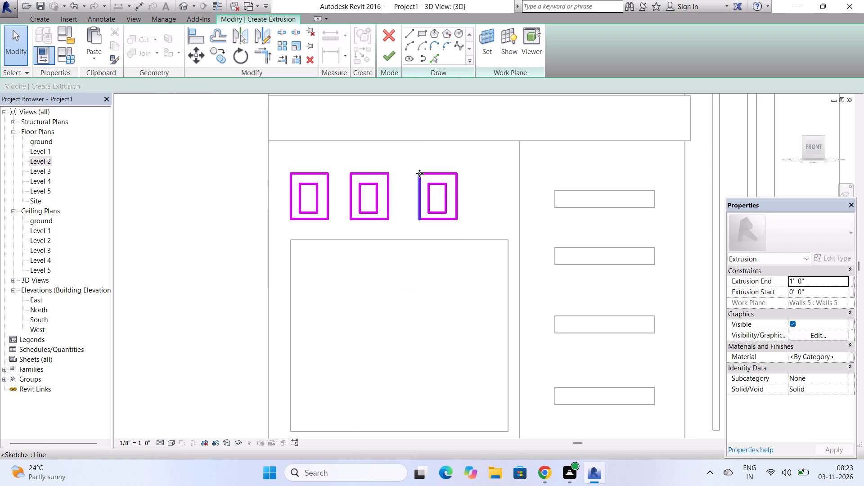
Finish the three-frame extrusion sketch and complete the in-place wall model.
{"action": "left_click", "coordinate": [390, 58]}
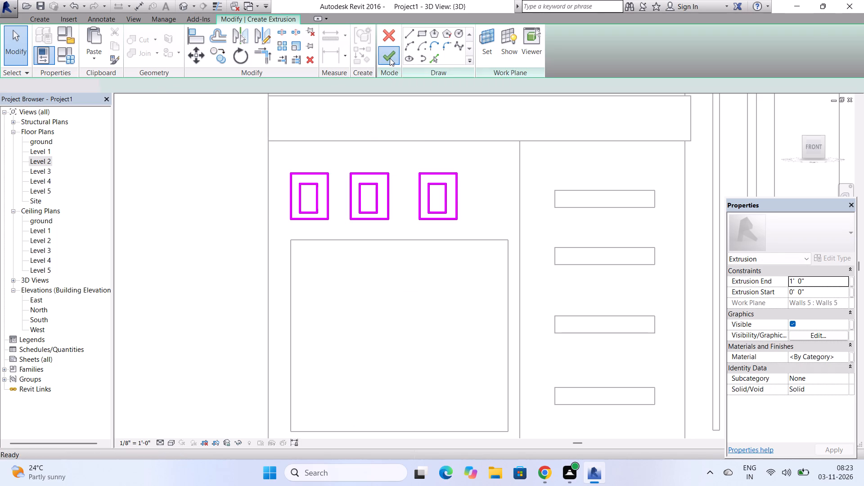
{"action": "key", "text": "Escape"}
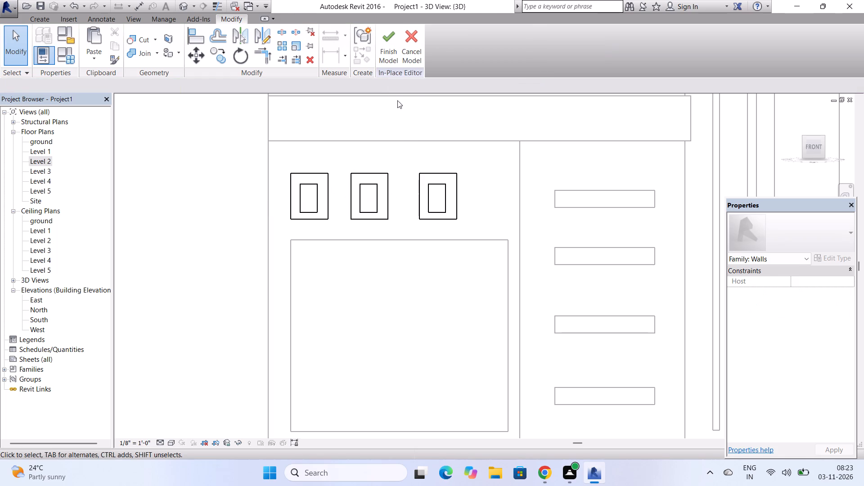
{"action": "left_click", "coordinate": [395, 43]}
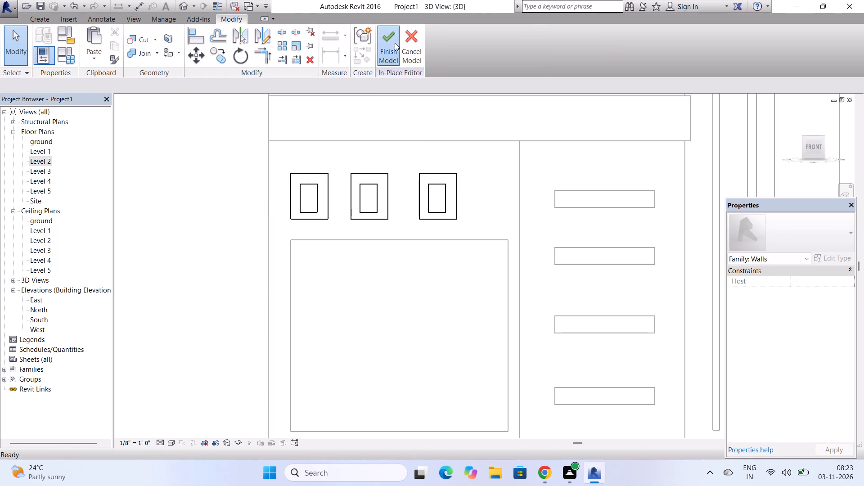
Reopen the small-frame extrusion's sketch for editing and copy the third frame about 1'-6" horizontally toward the large opening's inner edge.
{"action": "left_click", "coordinate": [420, 170]}
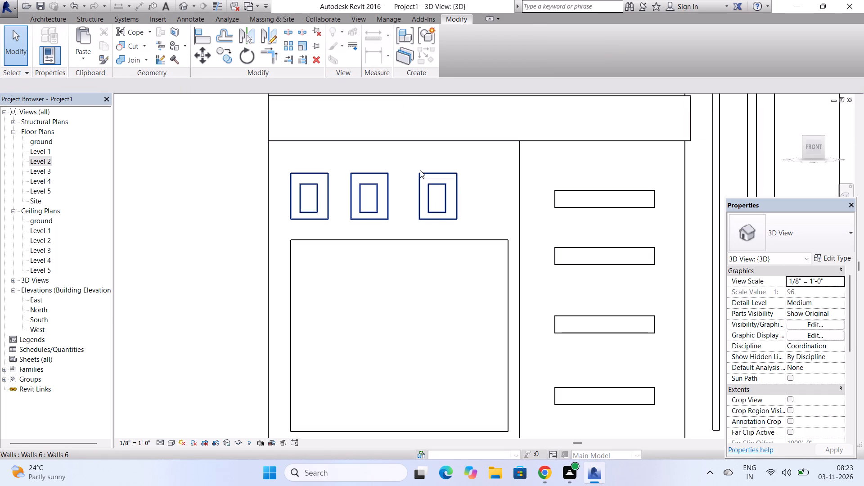
{"action": "left_click", "coordinate": [420, 170]}
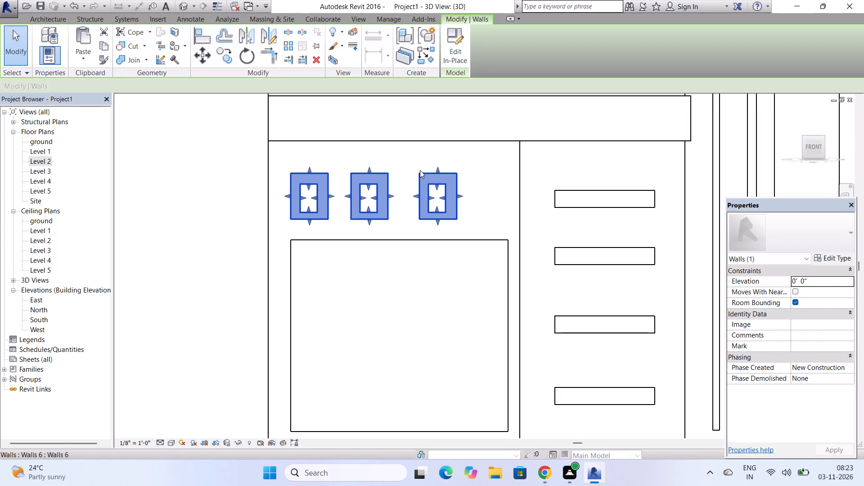
{"action": "left_click", "coordinate": [451, 49]}
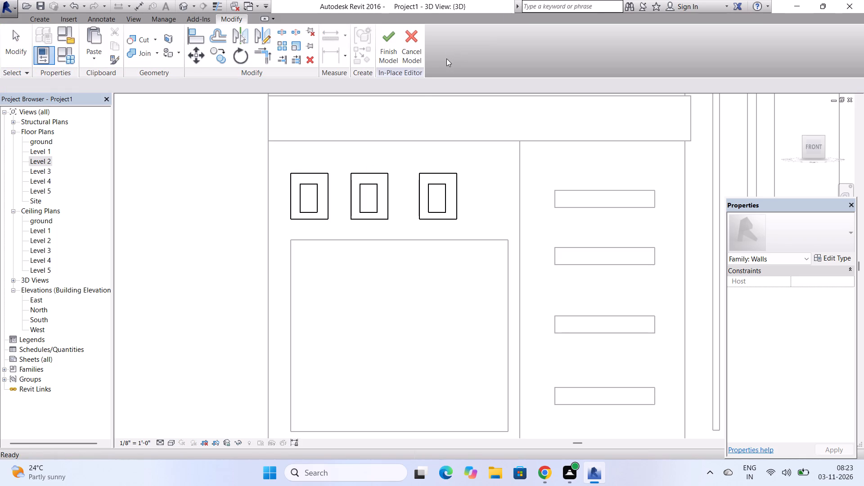
{"action": "triple_click", "coordinate": [422, 178]}
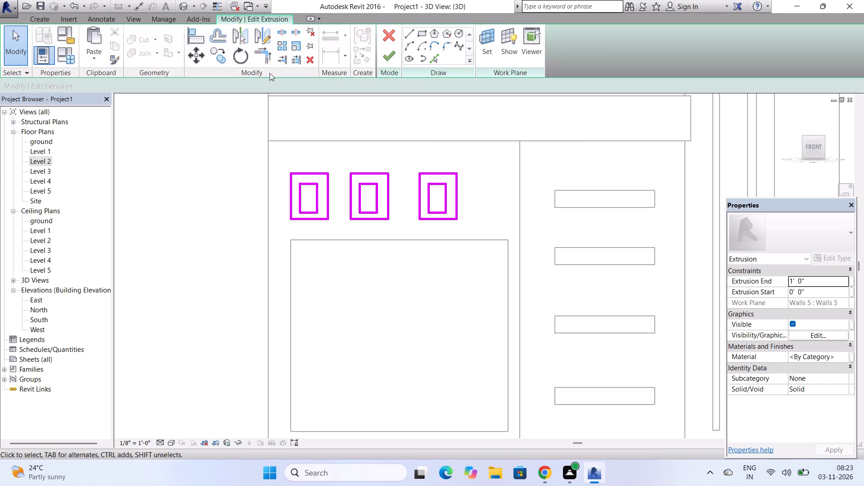
{"action": "left_click", "coordinate": [219, 56]}
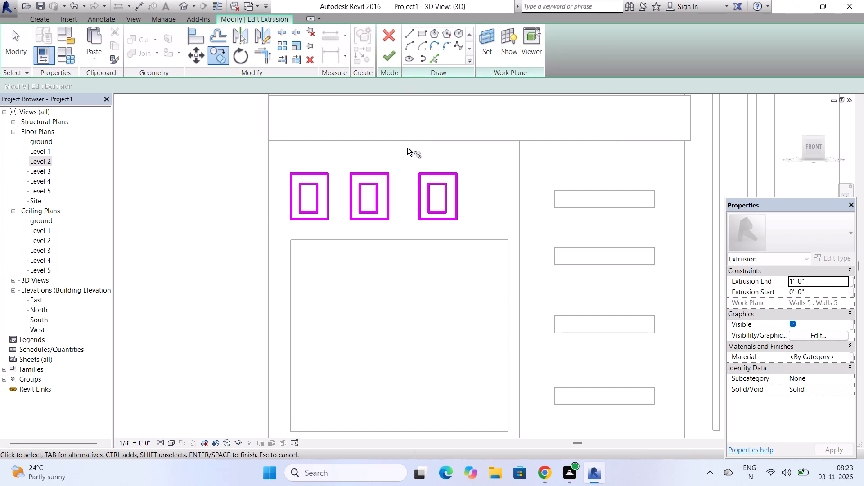
{"action": "left_click_drag", "start_coordinate": [407, 148], "coordinate": [504, 236]}
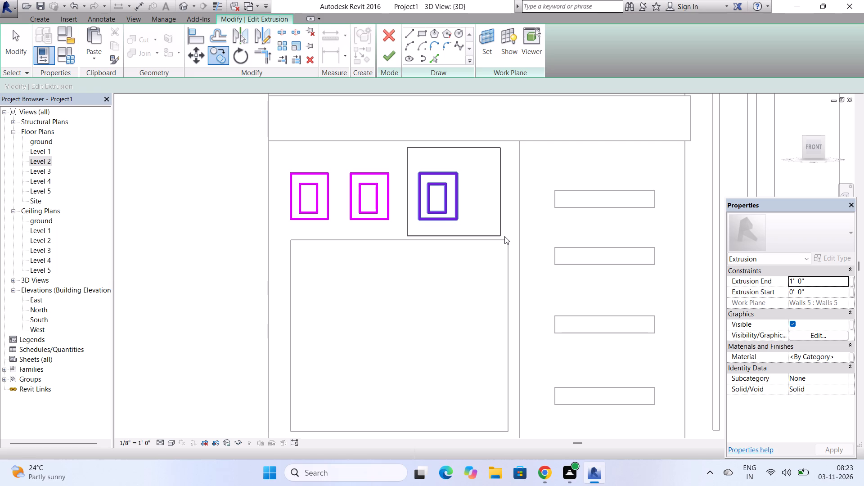
{"action": "left_click_drag", "start_coordinate": [504, 236], "coordinate": [483, 233]}
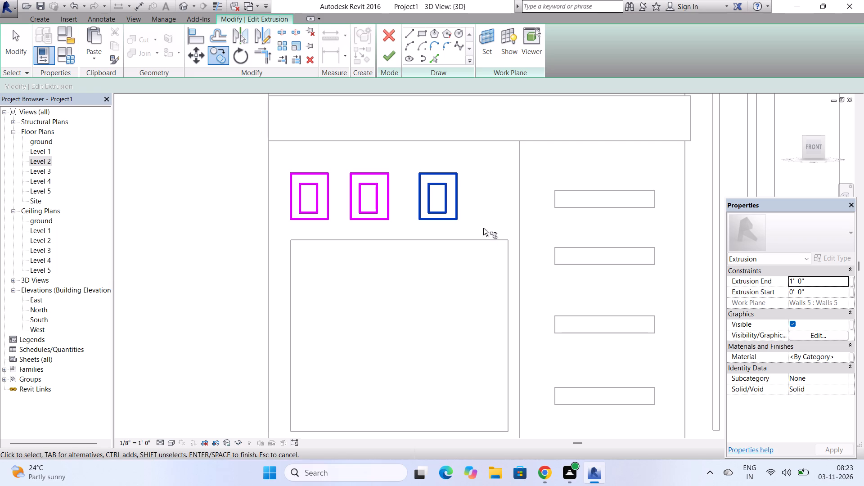
{"action": "key", "text": "Return"}
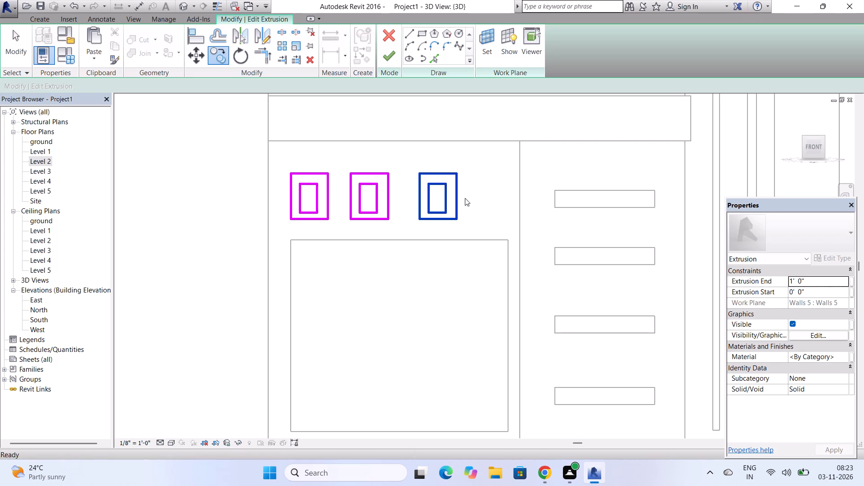
{"action": "left_click", "coordinate": [418, 171]}
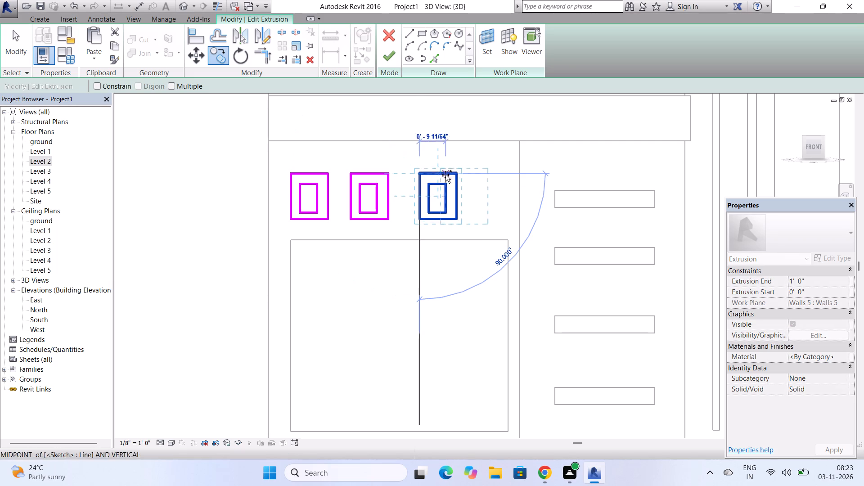
{"action": "scroll", "coordinate": [469, 173], "scroll_direction": "up", "scroll_amount": 2}
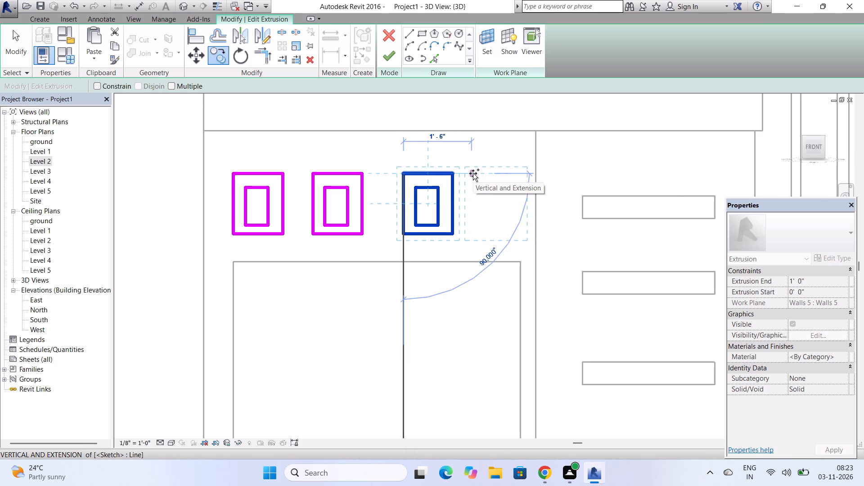
{"action": "left_click", "coordinate": [473, 173]}
{"action": "scroll", "coordinate": [457, 156], "scroll_direction": "down", "scroll_amount": 2}
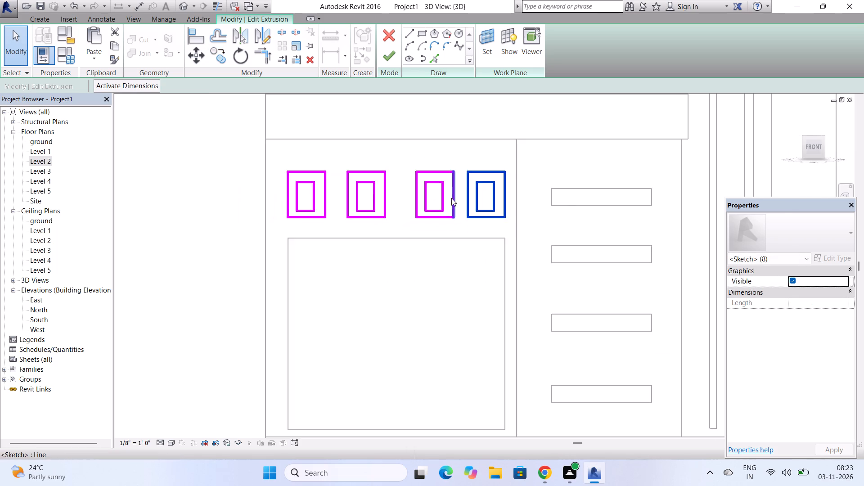
{"action": "scroll", "coordinate": [451, 198], "scroll_direction": "down", "scroll_amount": 1}
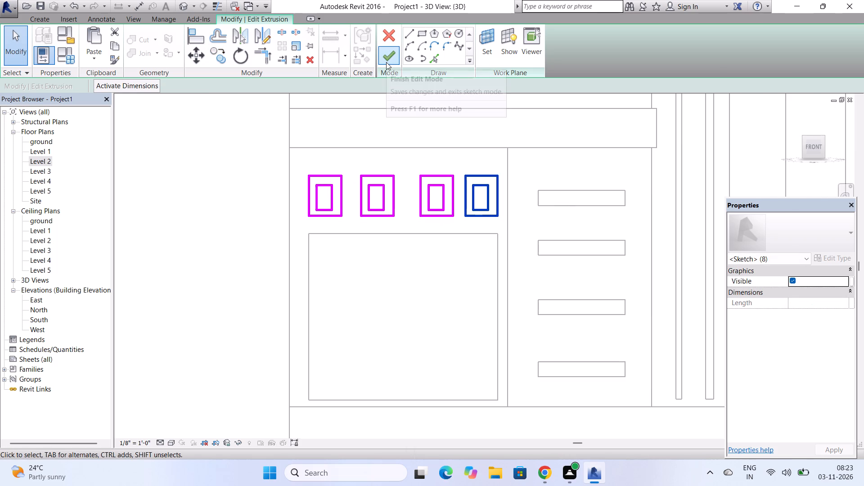
Finish the edited four-frame extrusion sketch and complete the in-place model.
{"action": "left_click", "coordinate": [386, 62]}
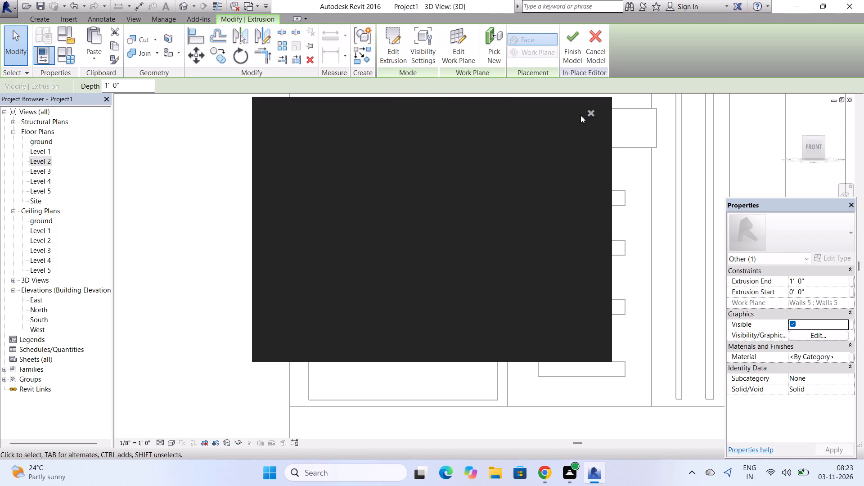
{"action": "left_click", "coordinate": [593, 112]}
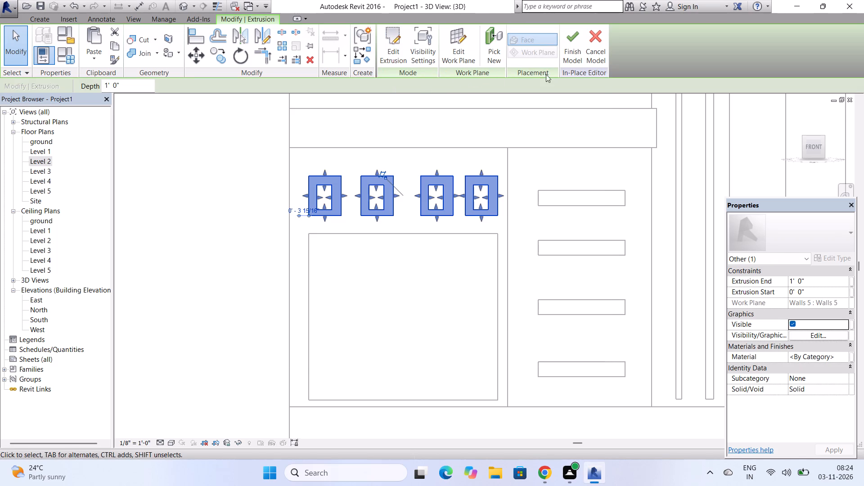
{"action": "left_click", "coordinate": [575, 51]}
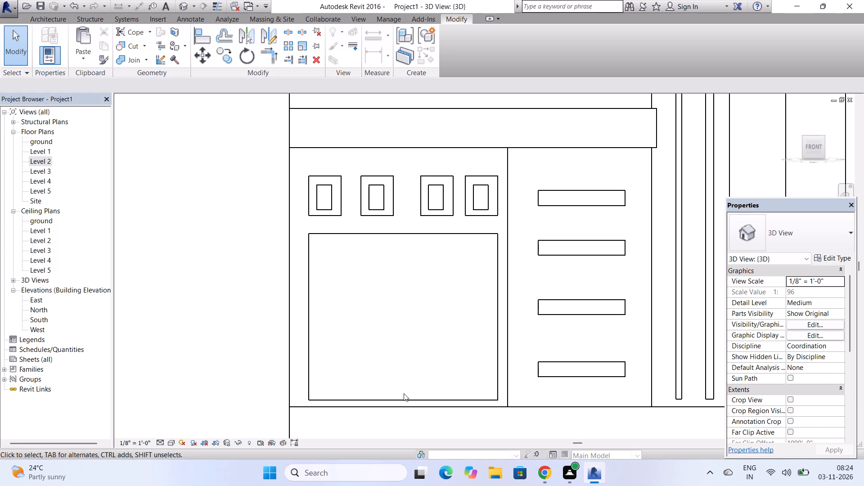
{"action": "scroll", "coordinate": [426, 334], "scroll_direction": "down", "scroll_amount": 8}
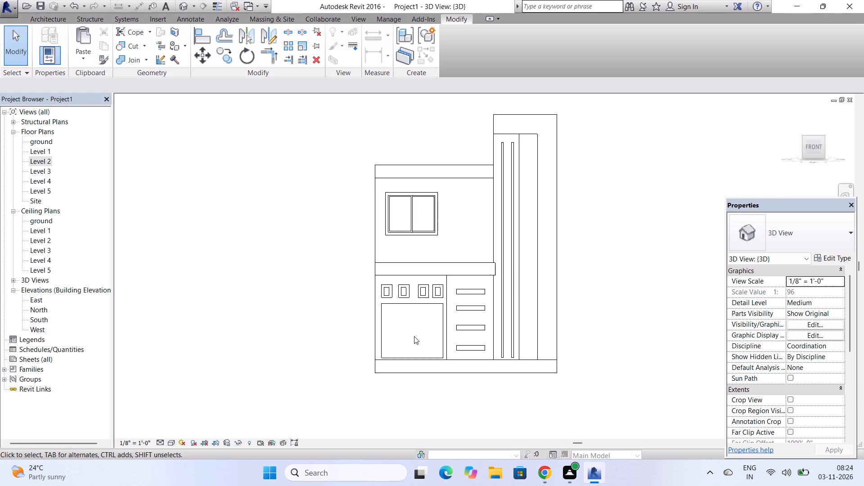
Place an M_Single-Flush 0915 x 2134mm door in the Level 1 front wall, between the sliding window and the tower projection.
{"action": "double_click", "coordinate": [40, 161]}
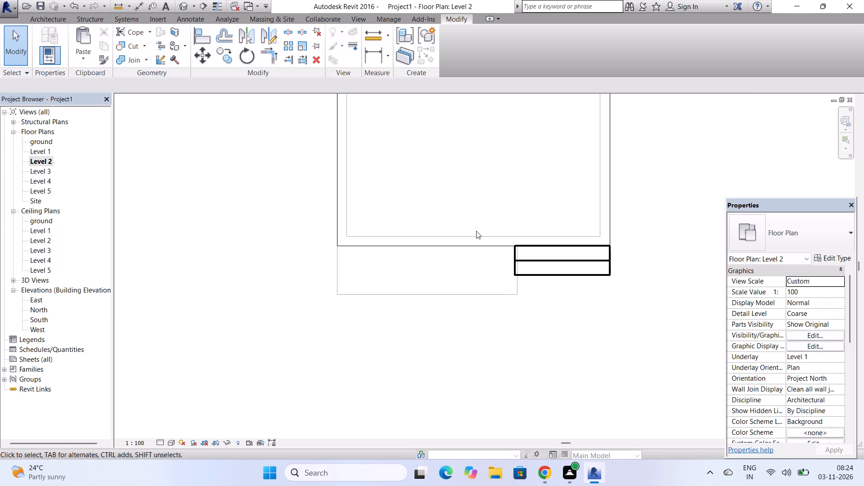
{"action": "scroll", "coordinate": [476, 231], "scroll_direction": "up", "scroll_amount": 7}
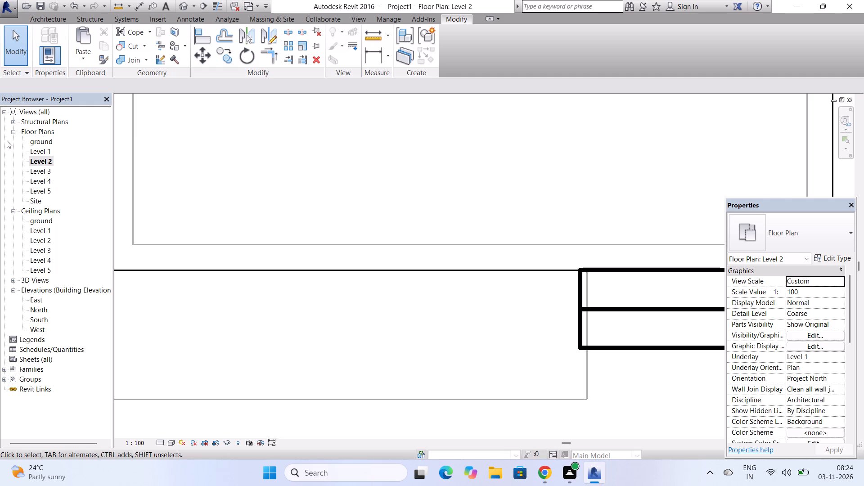
{"action": "double_click", "coordinate": [42, 150]}
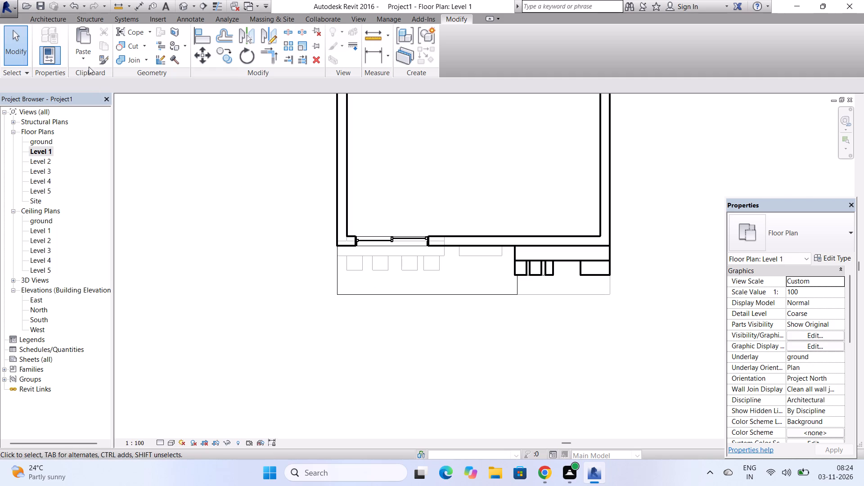
{"action": "left_click", "coordinate": [59, 15]}
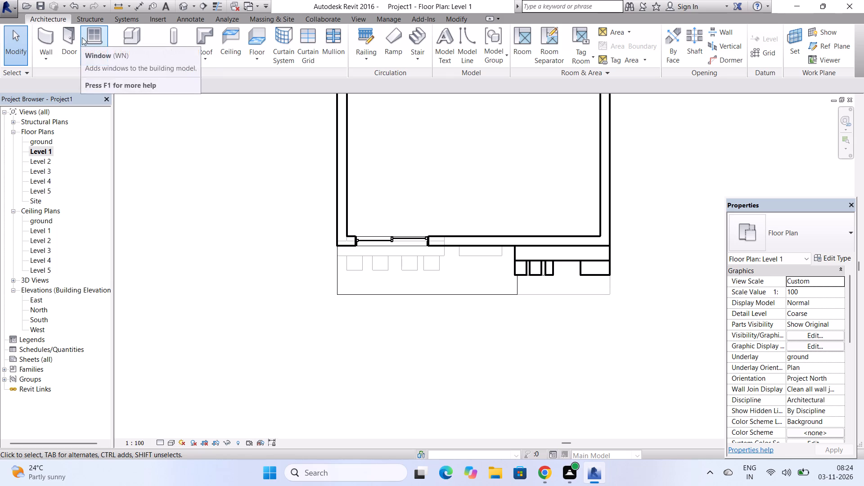
{"action": "left_click", "coordinate": [75, 37]}
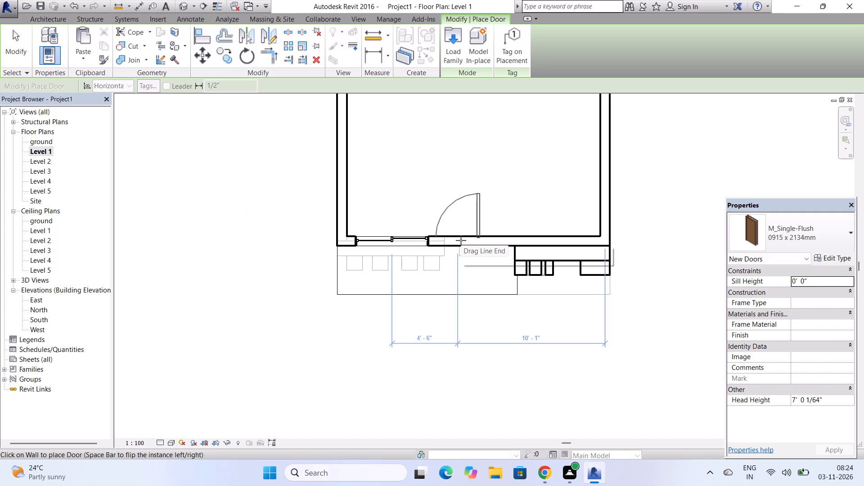
{"action": "scroll", "coordinate": [461, 240], "scroll_direction": "up", "scroll_amount": 5}
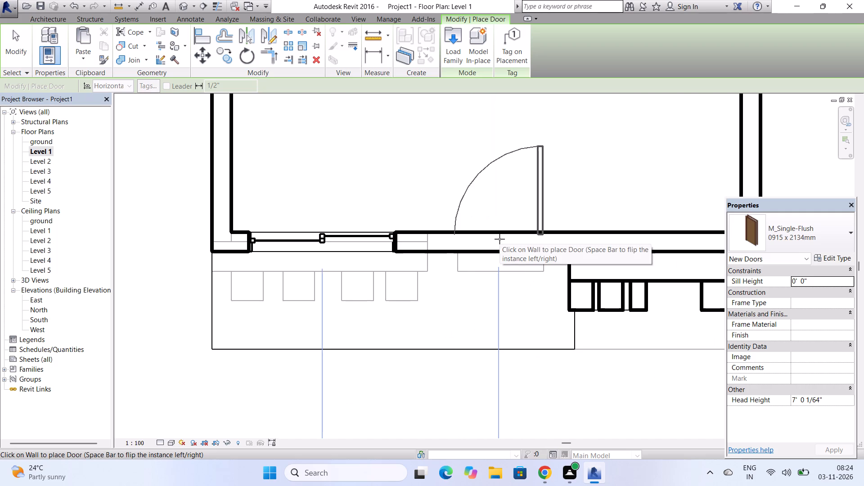
{"action": "left_click", "coordinate": [499, 239]}
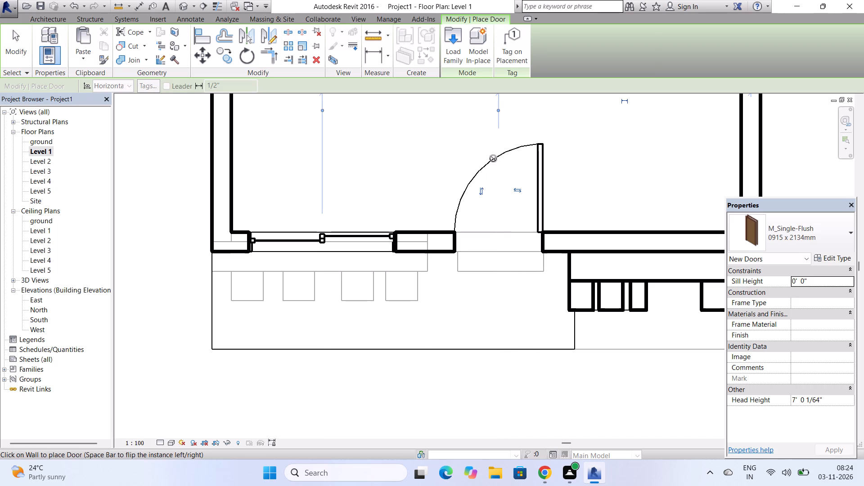
Examine the new upper-storey door beside the window on the front facade in the 3D view.
{"action": "left_click", "coordinate": [150, 2]}
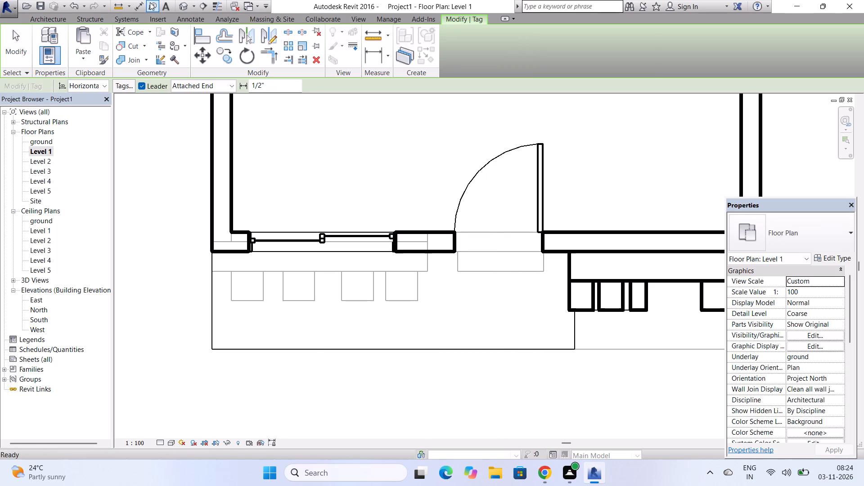
{"action": "double_click", "coordinate": [151, 3]}
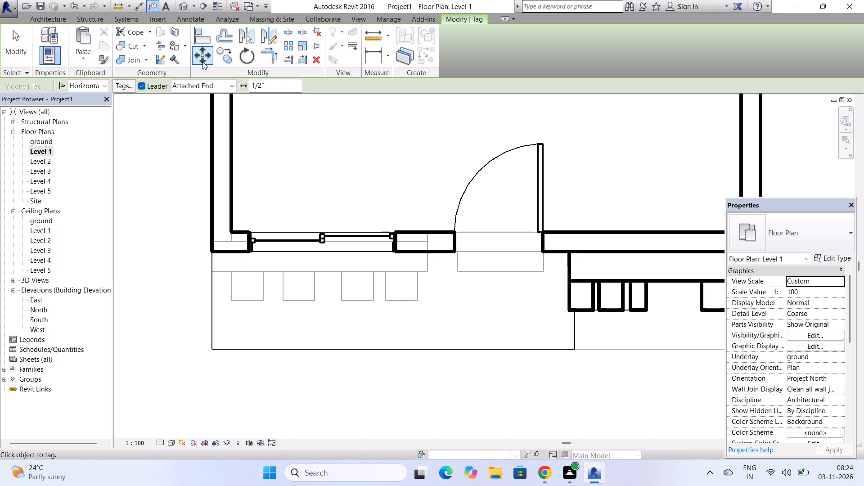
{"action": "double_click", "coordinate": [183, 0]}
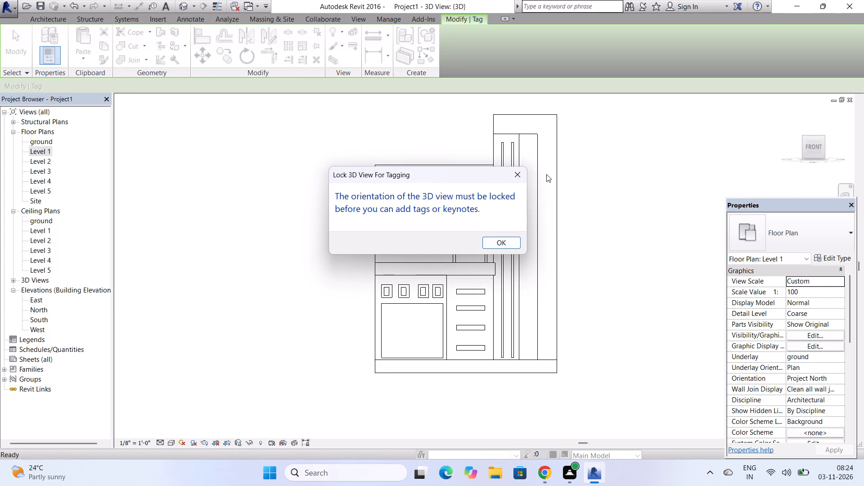
{"action": "left_click", "coordinate": [522, 168]}
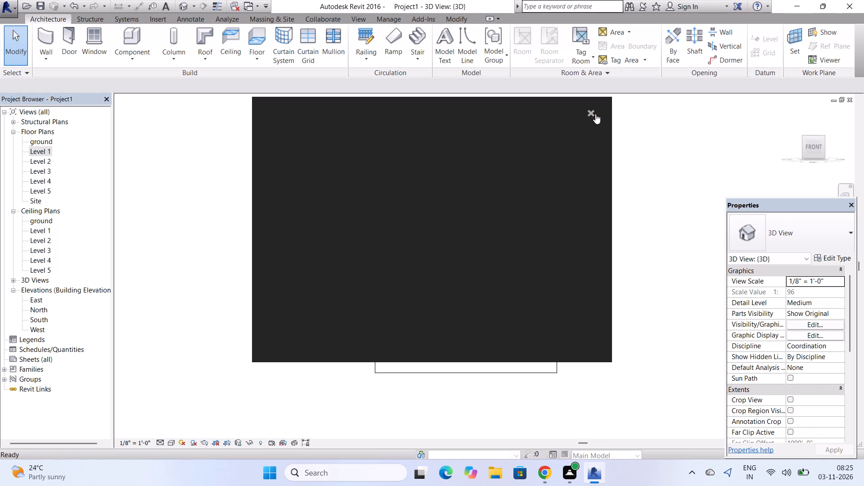
{"action": "left_click", "coordinate": [595, 114]}
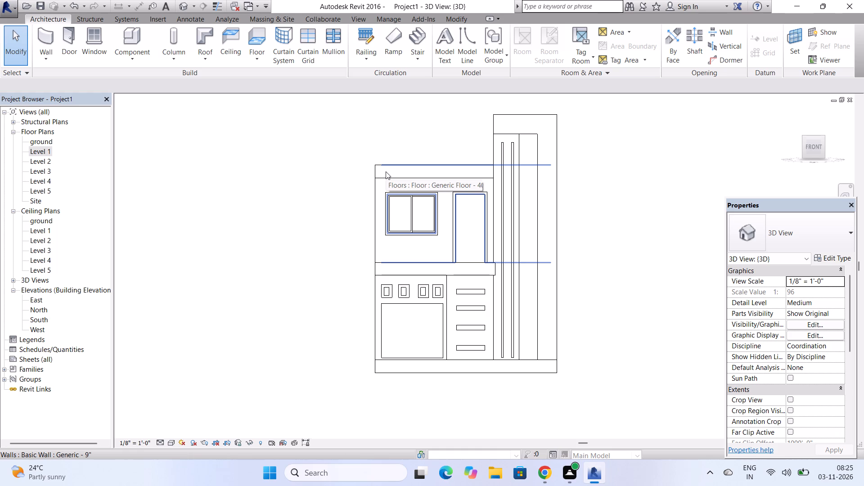
{"action": "scroll", "coordinate": [386, 171], "scroll_direction": "up", "scroll_amount": 4}
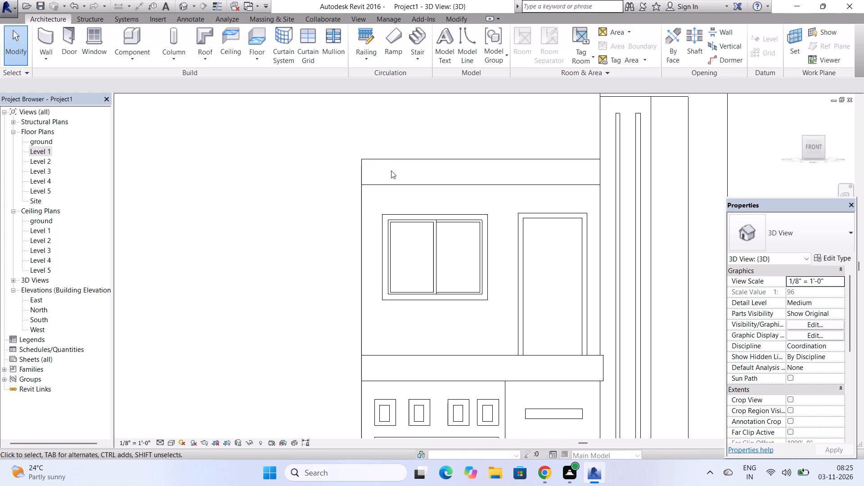
{"action": "scroll", "coordinate": [391, 171], "scroll_direction": "up", "scroll_amount": 2}
{"action": "scroll", "coordinate": [391, 171], "scroll_direction": "down", "scroll_amount": 2}
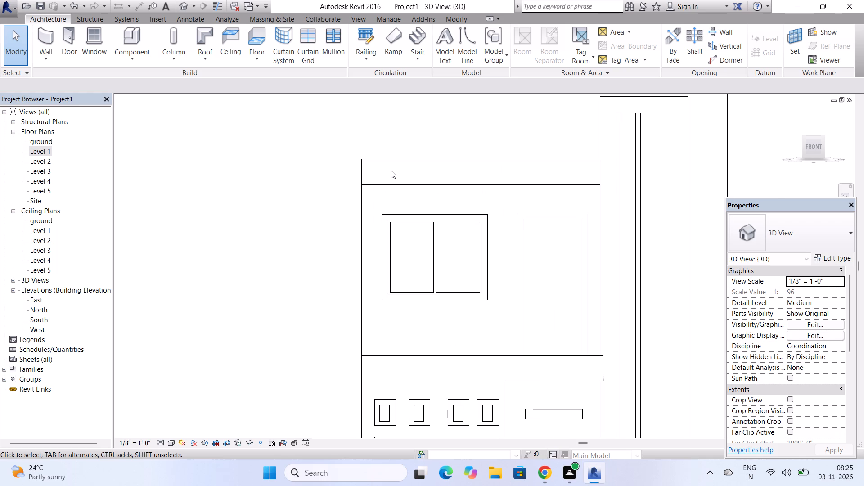
{"action": "scroll", "coordinate": [391, 171], "scroll_direction": "down", "scroll_amount": 1}
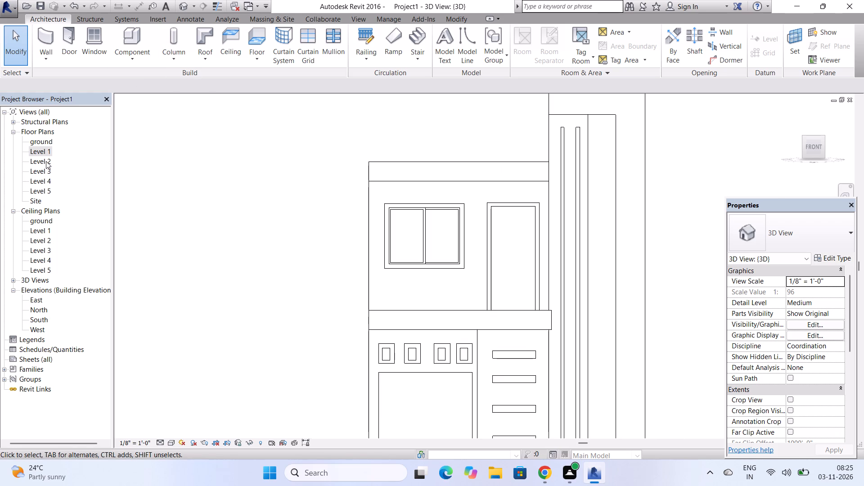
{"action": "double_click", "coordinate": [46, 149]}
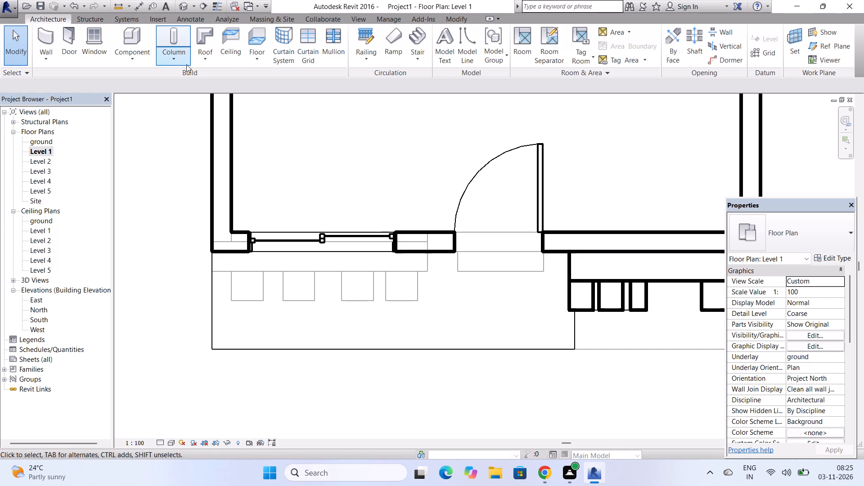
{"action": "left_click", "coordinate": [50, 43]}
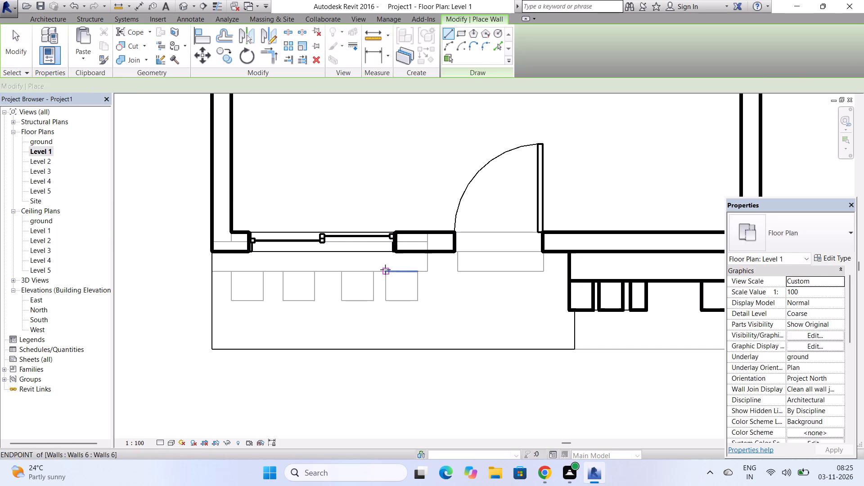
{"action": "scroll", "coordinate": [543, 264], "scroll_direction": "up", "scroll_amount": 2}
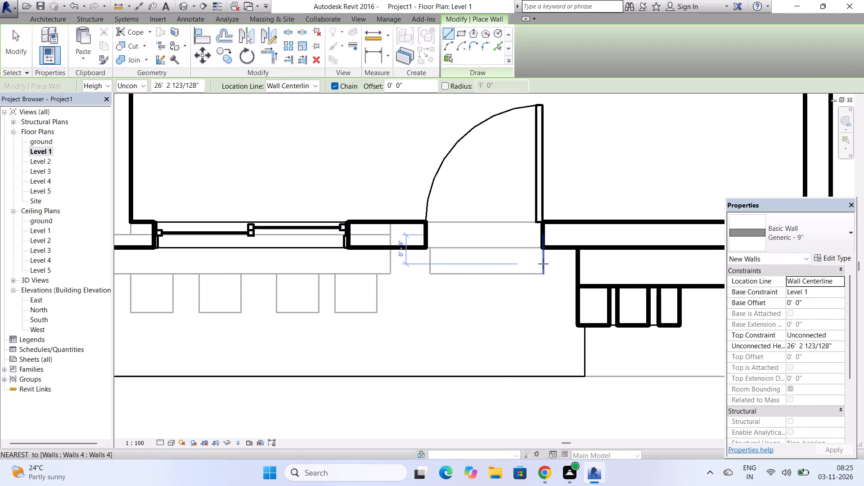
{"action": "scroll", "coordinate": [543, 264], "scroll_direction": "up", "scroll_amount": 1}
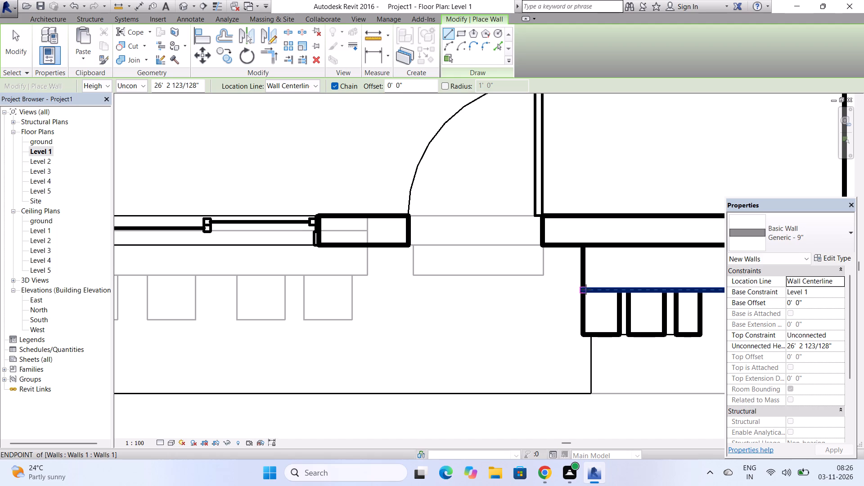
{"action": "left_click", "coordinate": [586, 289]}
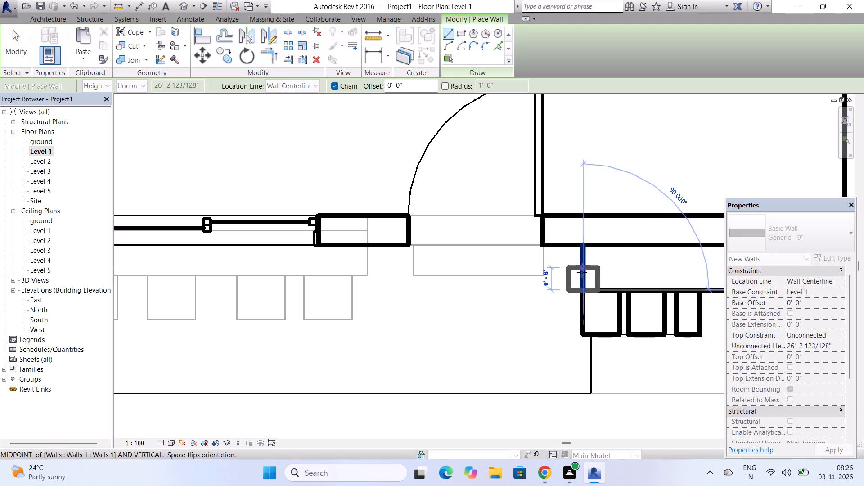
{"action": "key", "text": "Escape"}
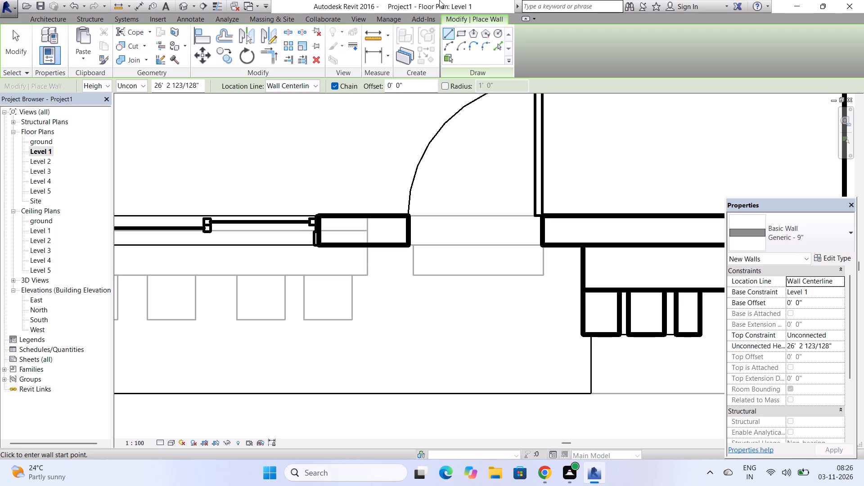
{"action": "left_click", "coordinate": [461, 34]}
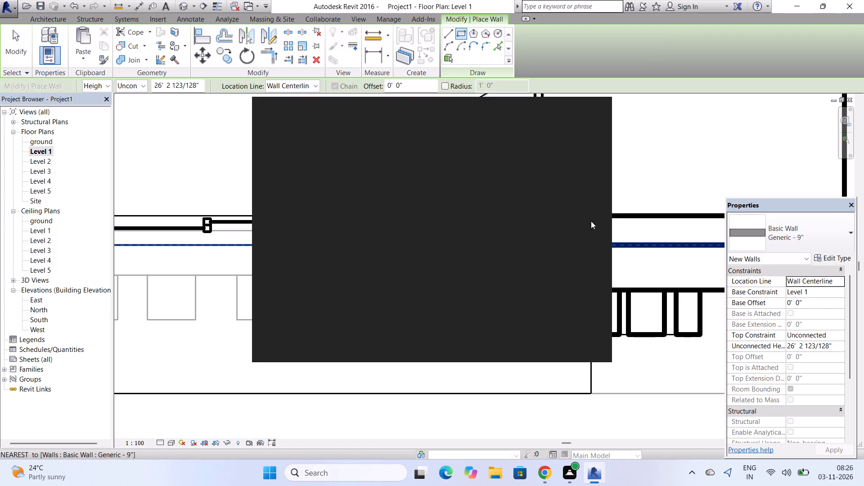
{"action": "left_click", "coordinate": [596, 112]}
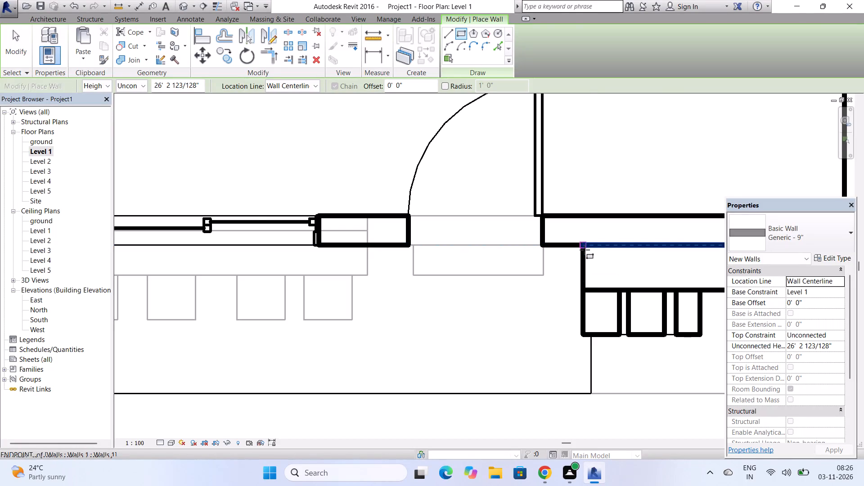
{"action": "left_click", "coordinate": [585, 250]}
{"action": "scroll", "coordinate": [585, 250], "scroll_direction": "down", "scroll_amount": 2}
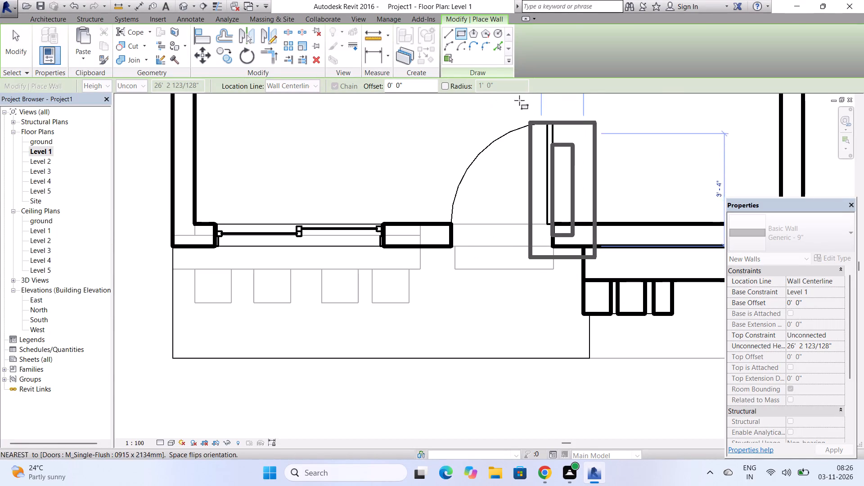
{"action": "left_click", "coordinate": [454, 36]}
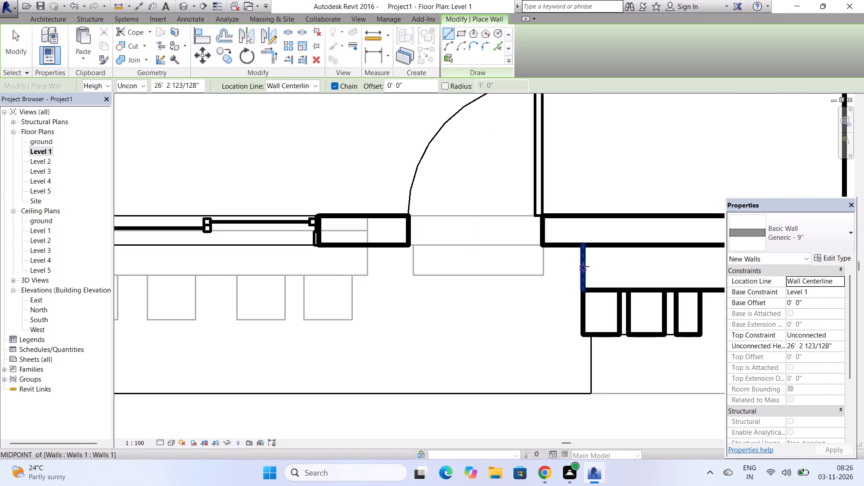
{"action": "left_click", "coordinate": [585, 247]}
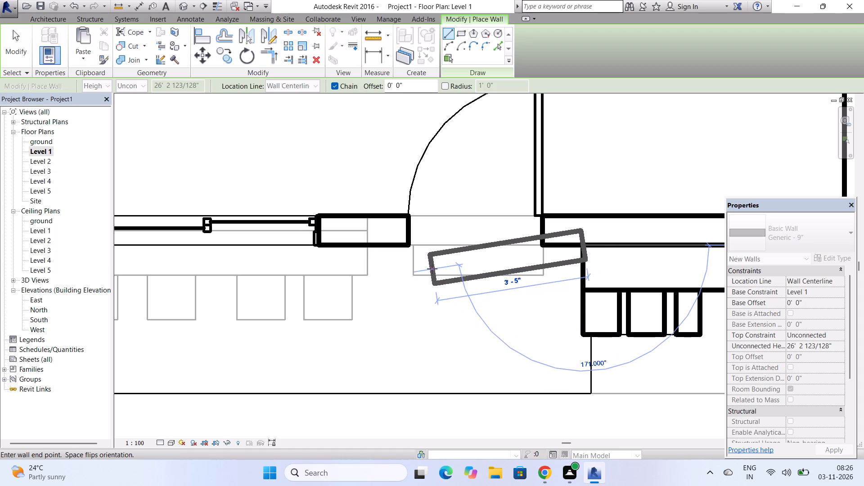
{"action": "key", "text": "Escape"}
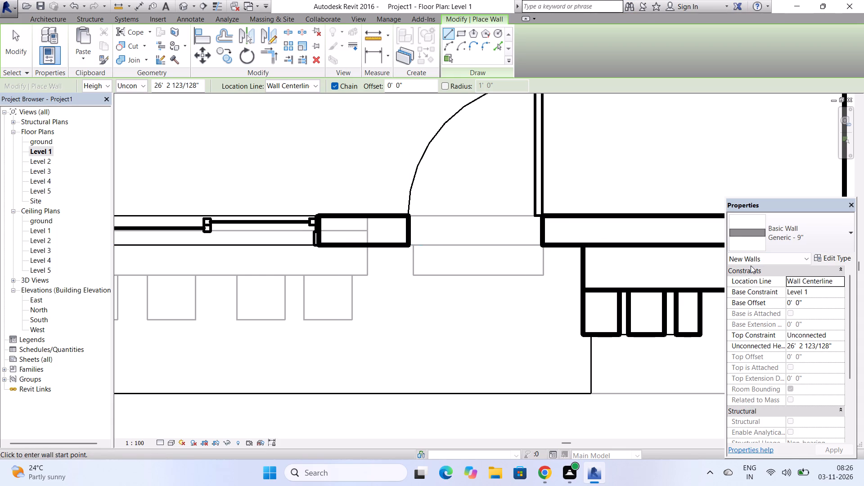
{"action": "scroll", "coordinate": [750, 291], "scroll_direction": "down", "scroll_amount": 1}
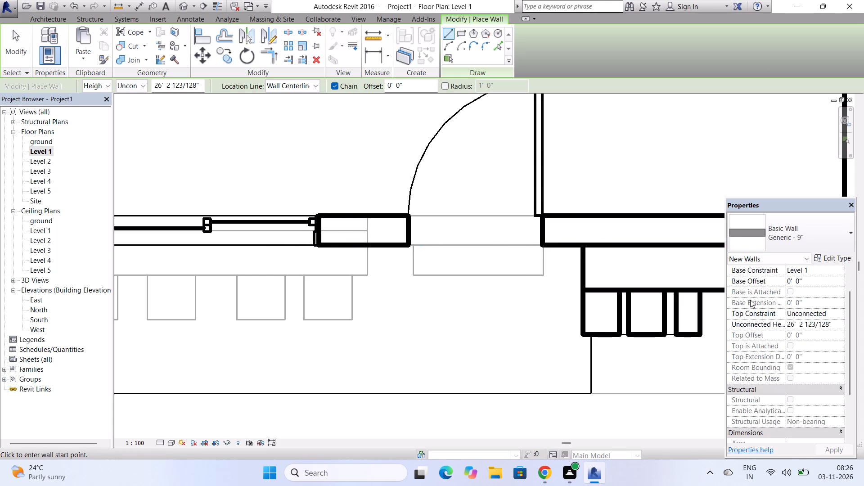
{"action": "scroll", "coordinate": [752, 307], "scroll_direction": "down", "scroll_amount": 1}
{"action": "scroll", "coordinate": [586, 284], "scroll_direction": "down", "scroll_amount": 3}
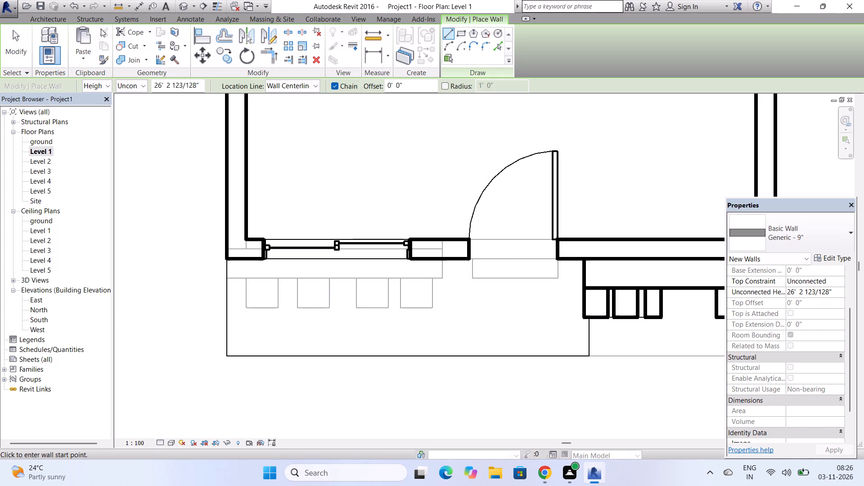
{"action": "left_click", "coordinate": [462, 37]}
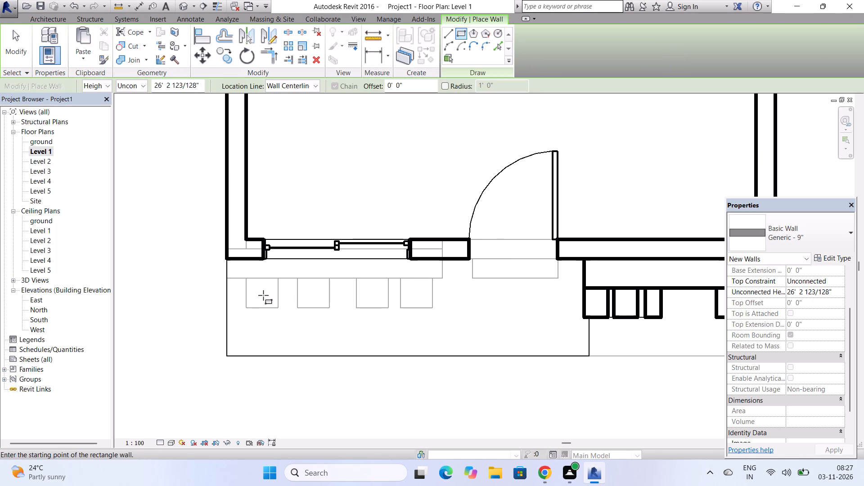
Check the front facade in the 3D view and return to the Level 1 floor plan.
{"action": "left_click", "coordinate": [180, 3]}
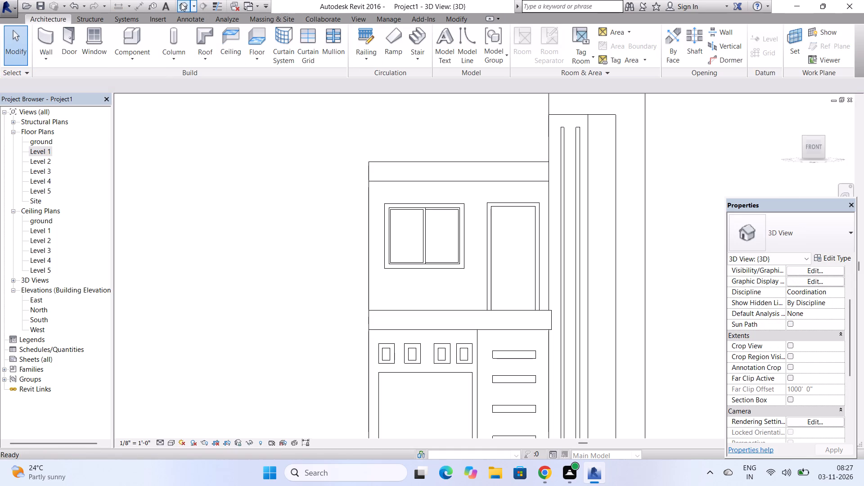
{"action": "left_click", "coordinate": [41, 36]}
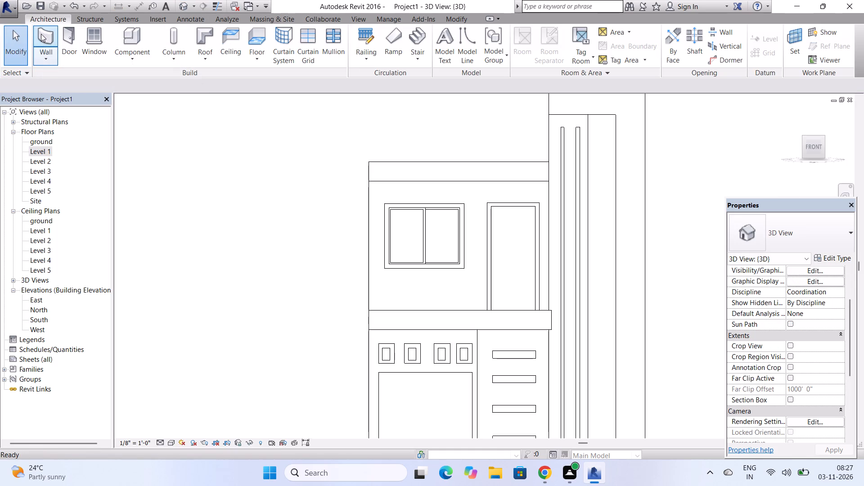
{"action": "left_click", "coordinate": [43, 151]}
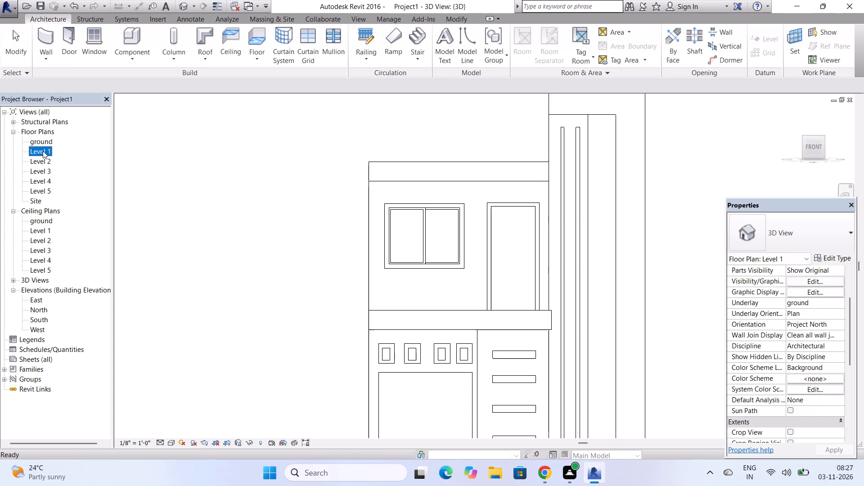
{"action": "left_click", "coordinate": [43, 150]}
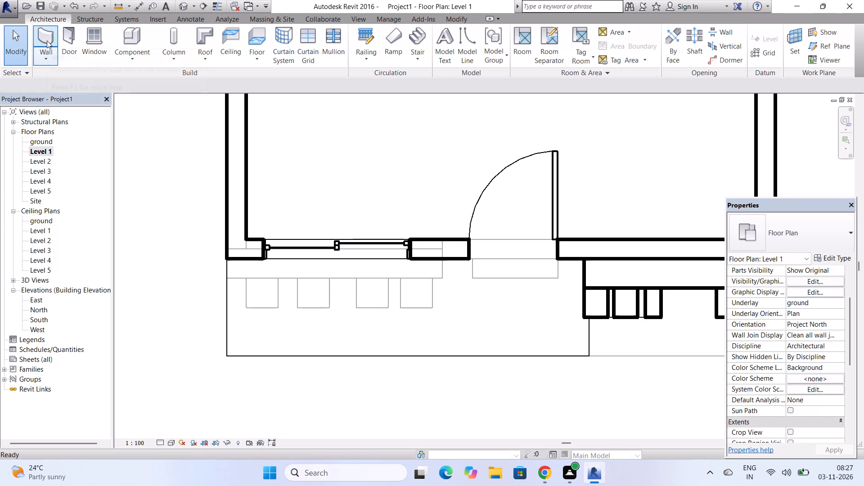
Draw a Generic - 9" wall about 12' 2" long across the Level 1 projecting front slab, from its outer side edge to the tower projection.
{"action": "left_click", "coordinate": [47, 40]}
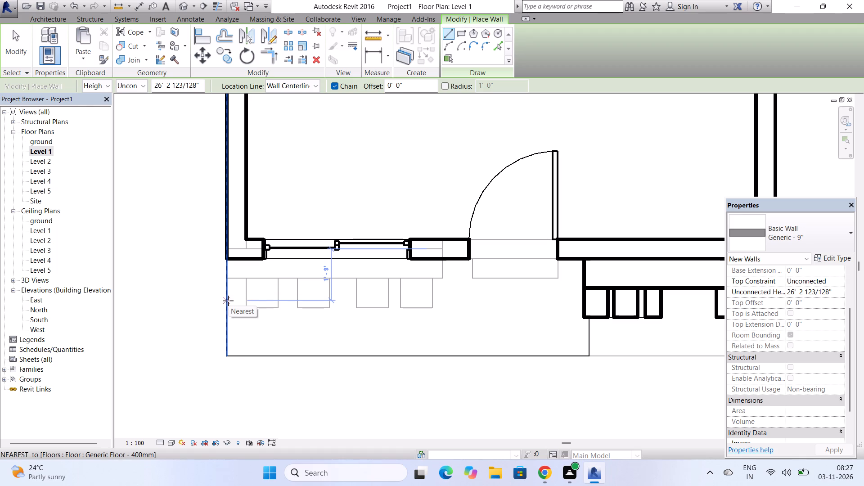
{"action": "left_click", "coordinate": [228, 307]}
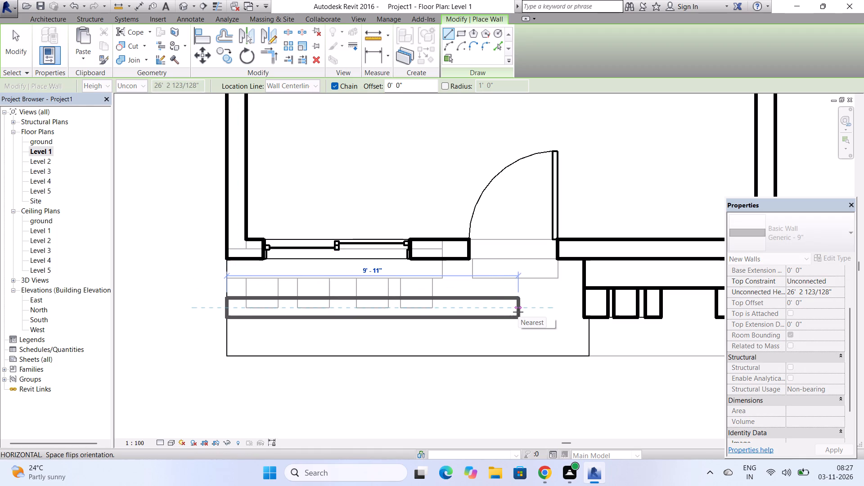
{"action": "left_click", "coordinate": [587, 304]}
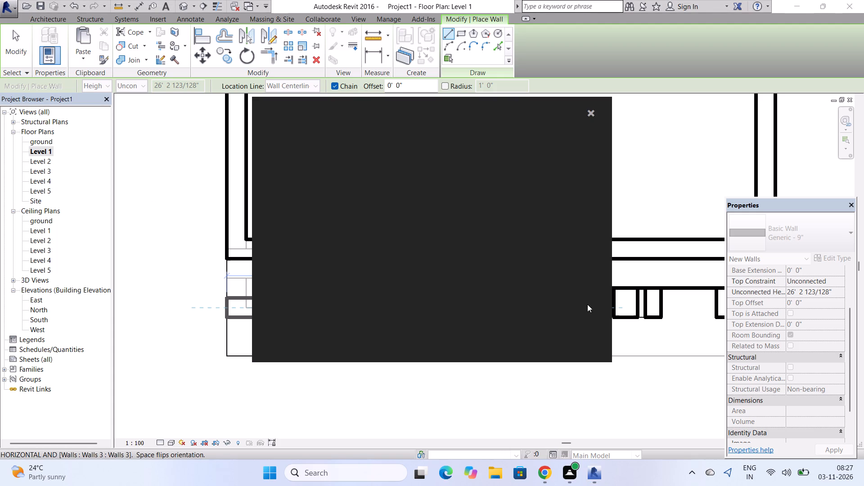
{"action": "left_click", "coordinate": [594, 113]}
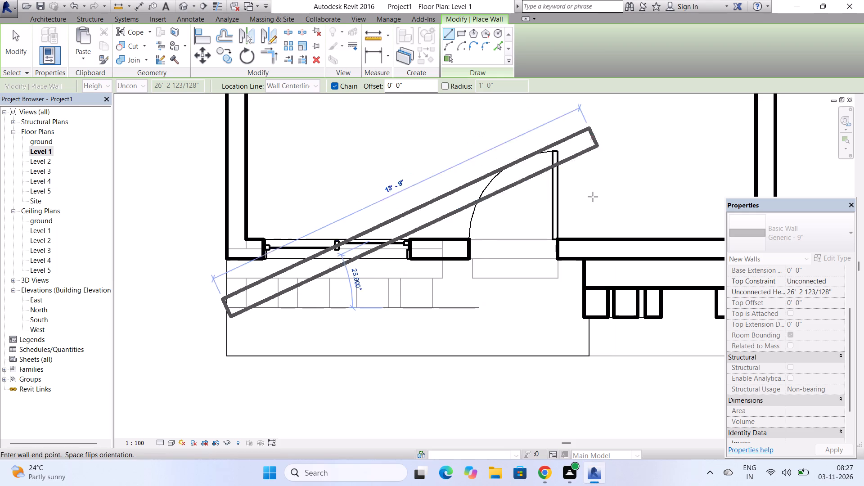
{"action": "left_click", "coordinate": [583, 315]}
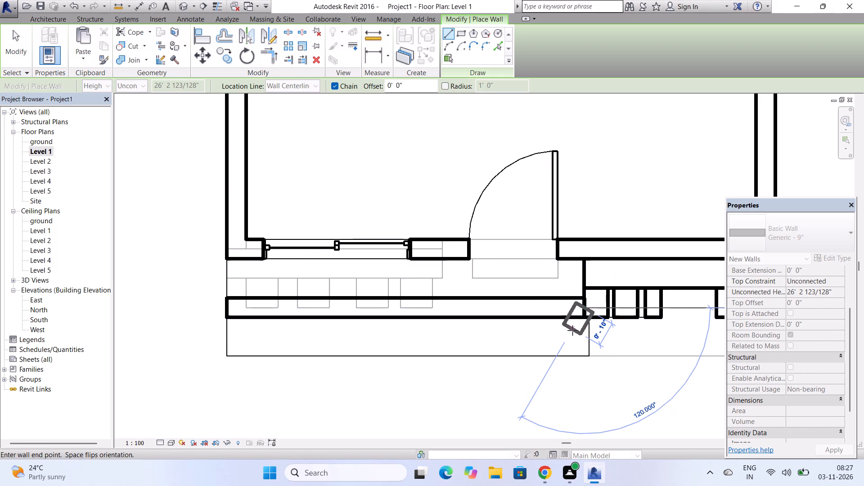
{"action": "key", "text": "Escape"}
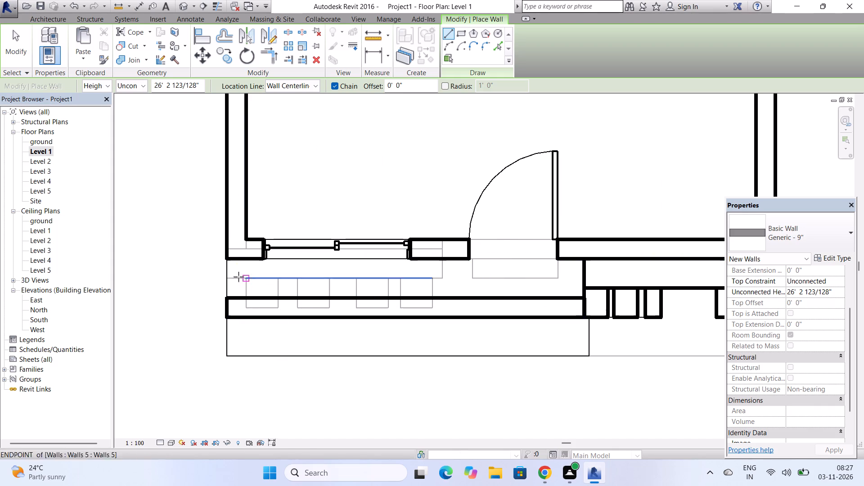
Draw a Generic - 9" side wall about 2' long joining the building's front corner to the outer end of the new balcony wall.
{"action": "left_click", "coordinate": [235, 261]}
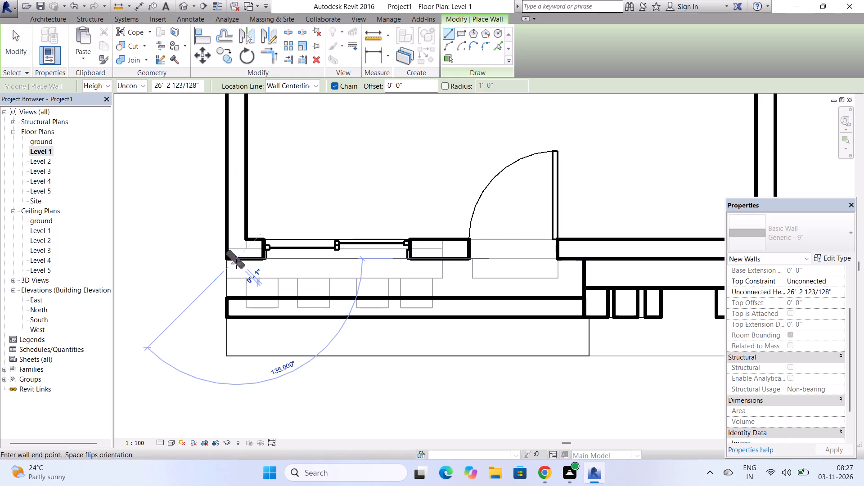
{"action": "left_click", "coordinate": [240, 294]}
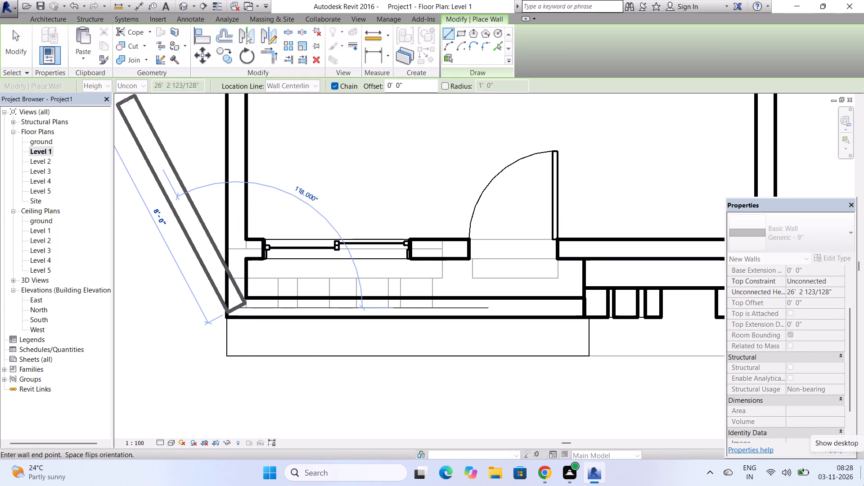
{"action": "key", "text": "Escape"}
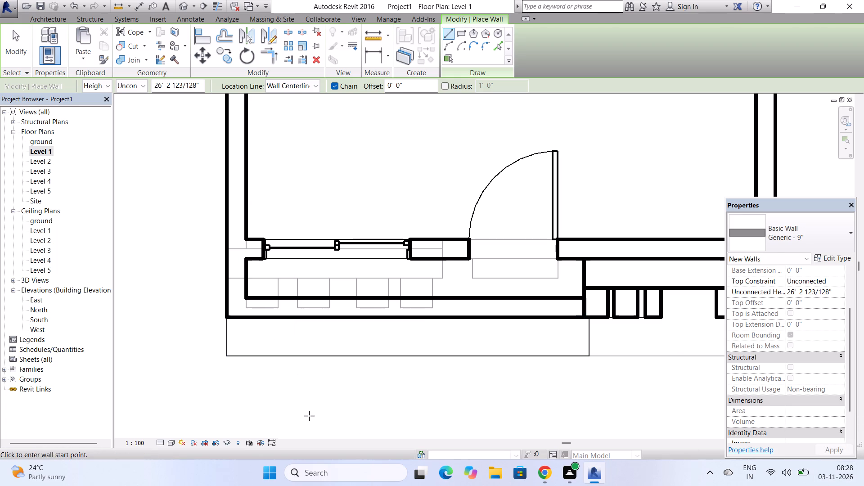
{"action": "key", "text": "Escape"}
{"action": "key", "text": "Escape"}
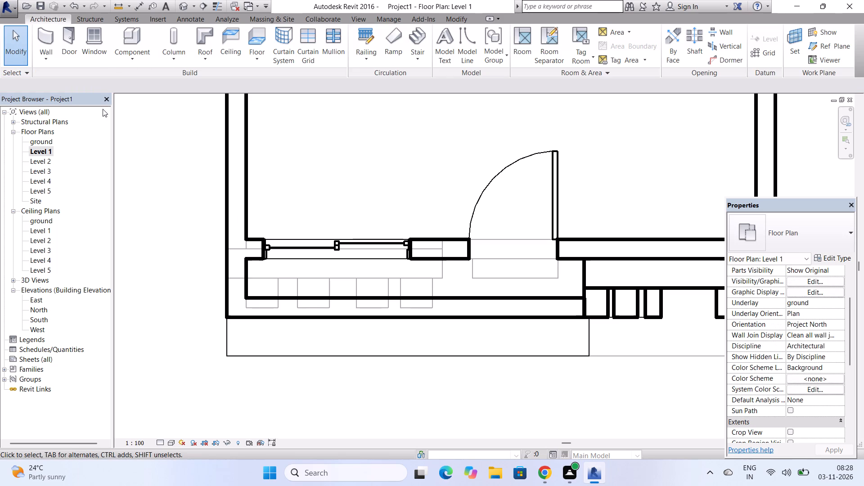
In the 3D view, lower the top of the balcony's front wall to an unconnected height of about 1' 4".
{"action": "left_click", "coordinate": [178, 8]}
{"action": "scroll", "coordinate": [463, 279], "scroll_direction": "down", "scroll_amount": 3}
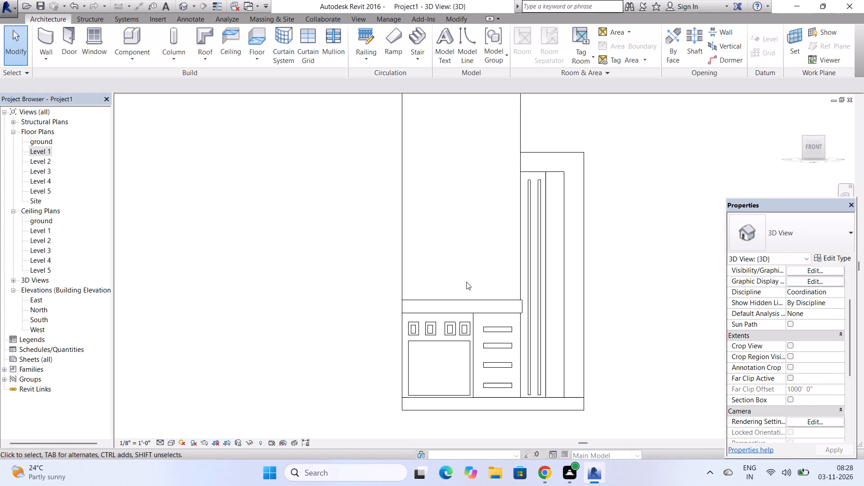
{"action": "scroll", "coordinate": [466, 282], "scroll_direction": "down", "scroll_amount": 4}
{"action": "left_click", "coordinate": [474, 149]}
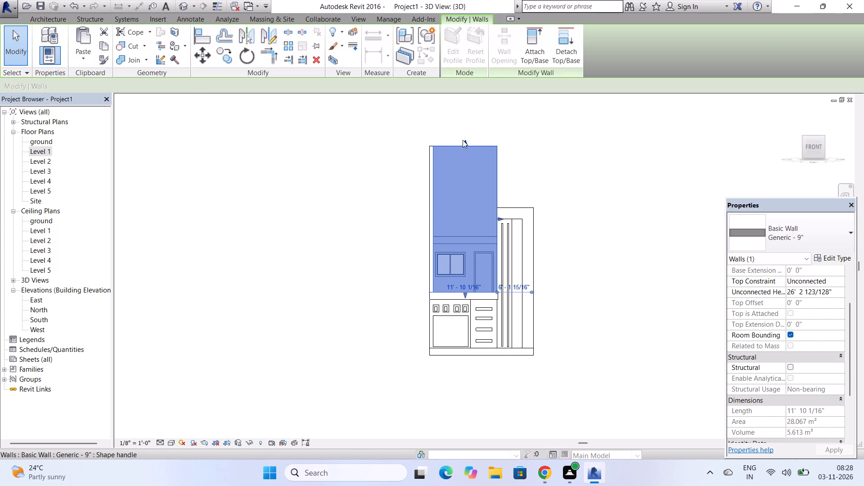
{"action": "left_click_drag", "start_coordinate": [464, 142], "coordinate": [460, 242]}
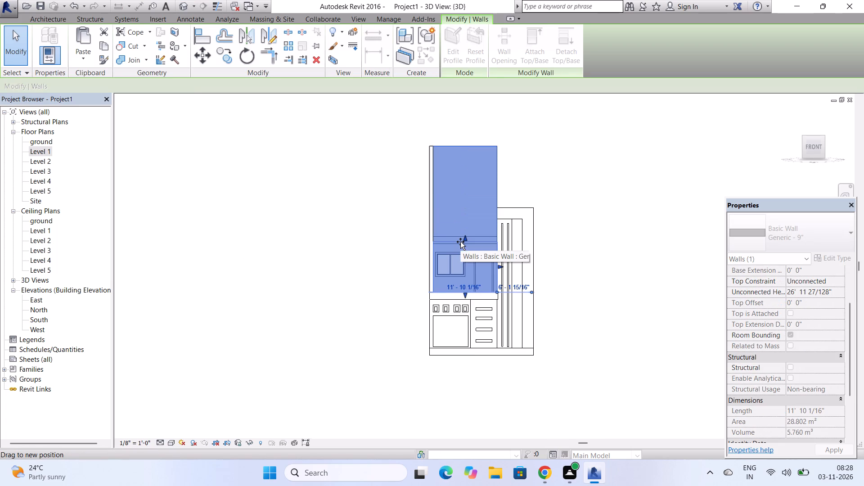
{"action": "left_click_drag", "start_coordinate": [460, 242], "coordinate": [460, 271]}
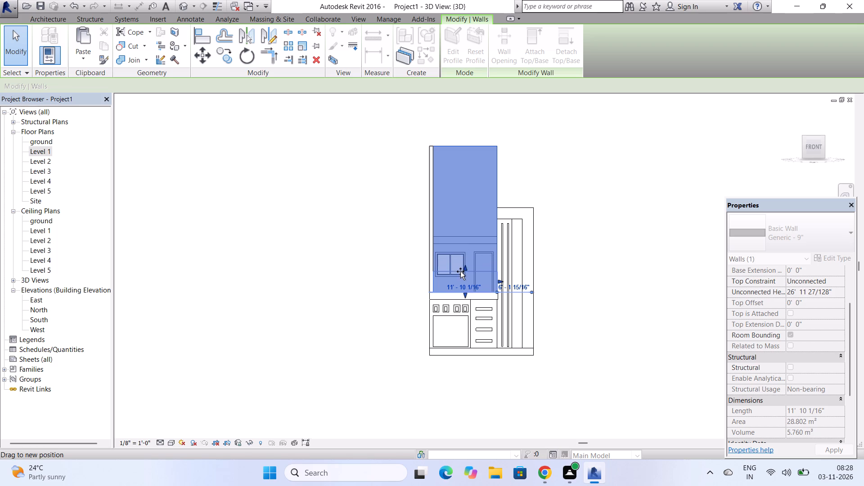
{"action": "left_click_drag", "start_coordinate": [460, 271], "coordinate": [460, 285]}
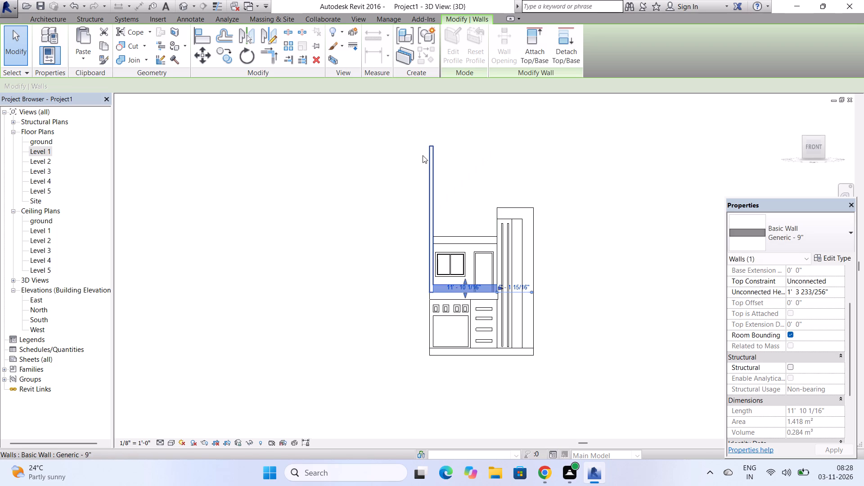
Lower the top of the balcony's short side wall to about 1' 4", level with the front balcony wall.
{"action": "left_click", "coordinate": [433, 150]}
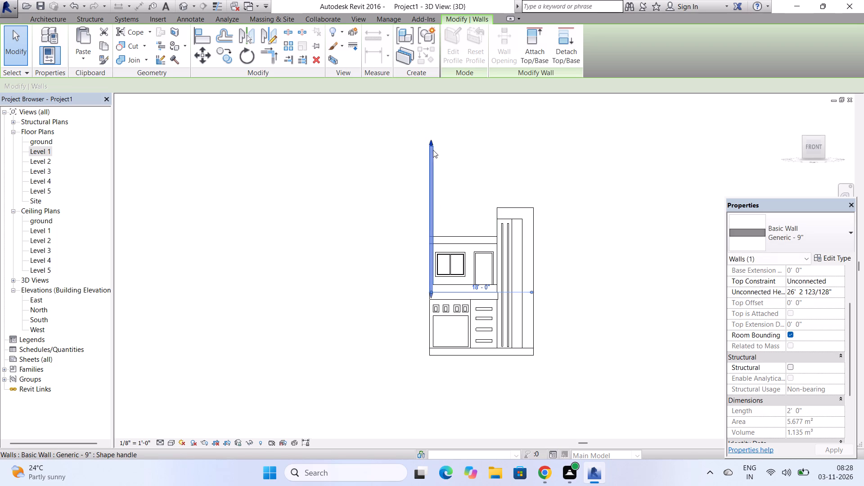
{"action": "left_click_drag", "start_coordinate": [432, 140], "coordinate": [431, 278]}
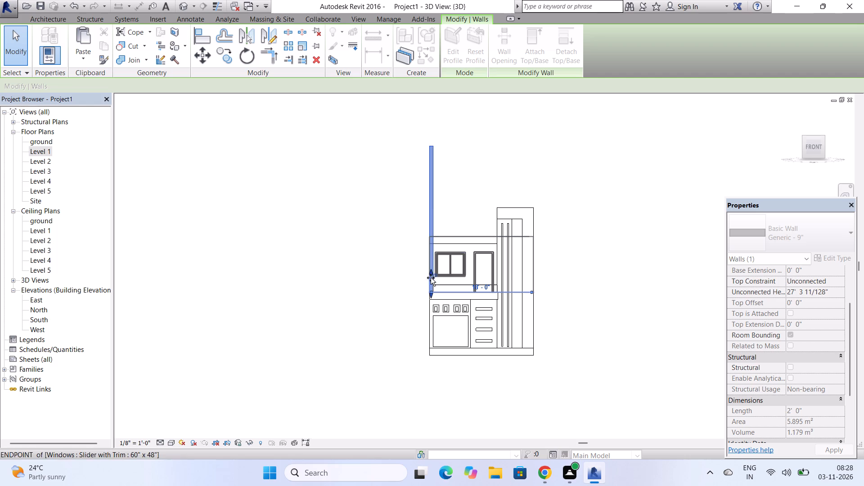
{"action": "left_click_drag", "start_coordinate": [431, 278], "coordinate": [431, 285]}
{"action": "scroll", "coordinate": [431, 285], "scroll_direction": "up", "scroll_amount": 9}
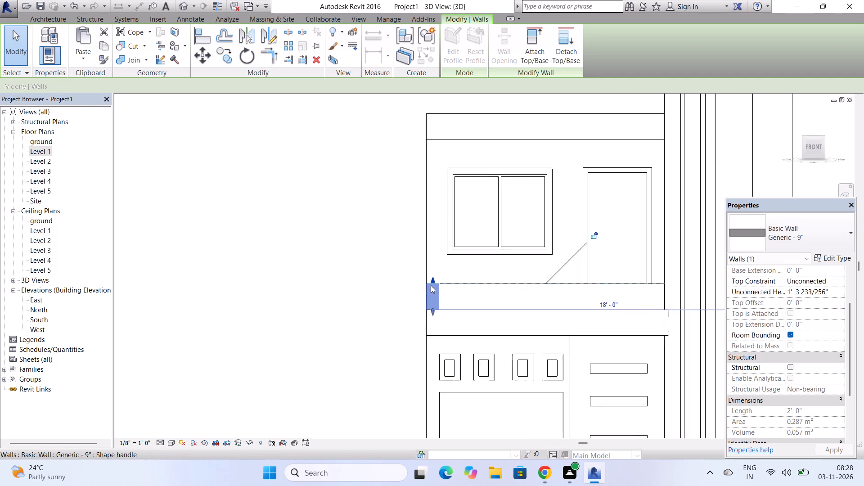
{"action": "scroll", "coordinate": [431, 285], "scroll_direction": "up", "scroll_amount": 4}
{"action": "left_click", "coordinate": [447, 252]}
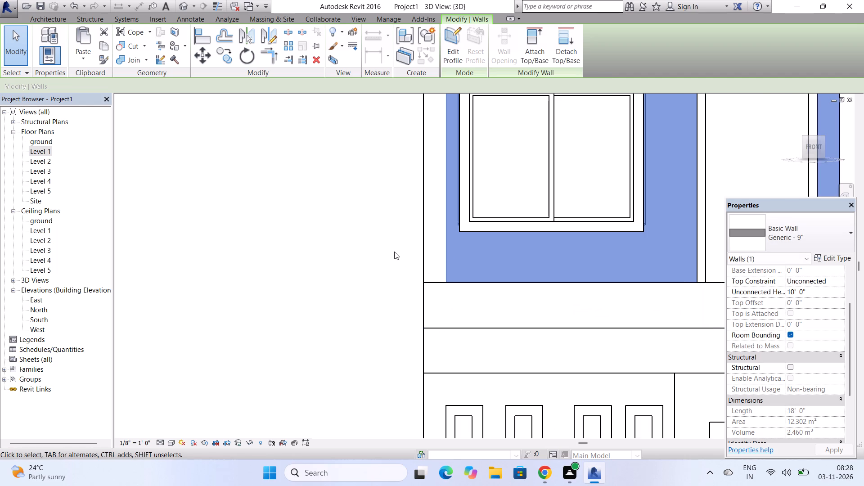
{"action": "left_click", "coordinate": [374, 237]}
{"action": "scroll", "coordinate": [446, 252], "scroll_direction": "down", "scroll_amount": 4}
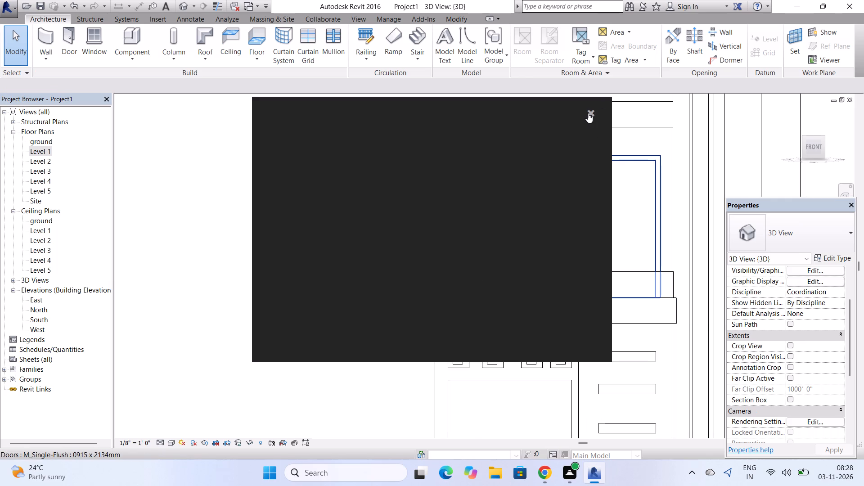
{"action": "left_click", "coordinate": [588, 113]}
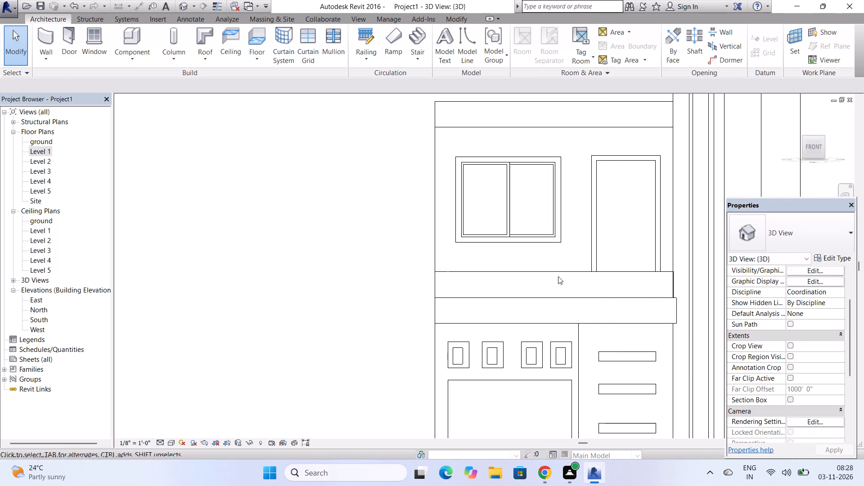
In the Level 1 floor plan, shorten the balcony's front wall to a piece about 1' 11" long beside the tower projection.
{"action": "left_click", "coordinate": [564, 274]}
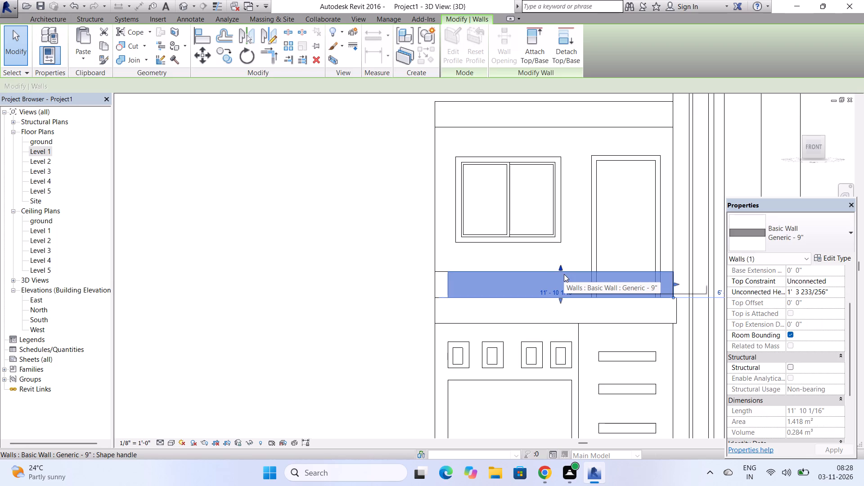
{"action": "double_click", "coordinate": [41, 149]}
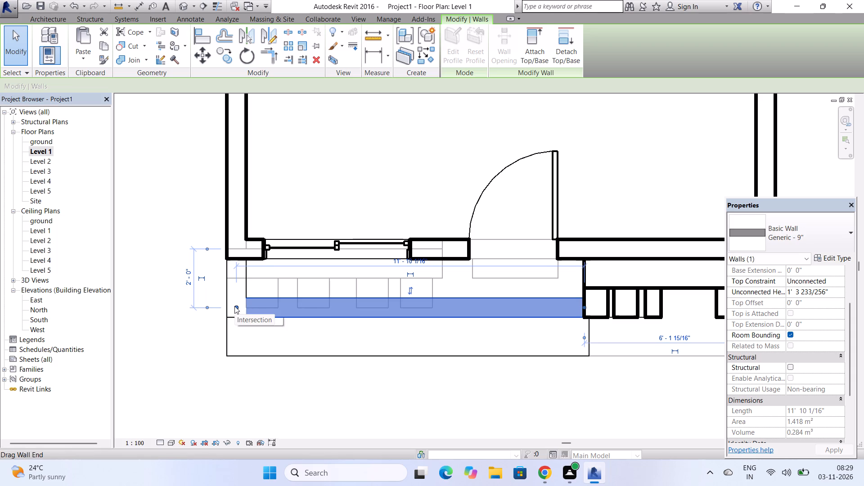
{"action": "left_click_drag", "start_coordinate": [235, 306], "coordinate": [312, 307]}
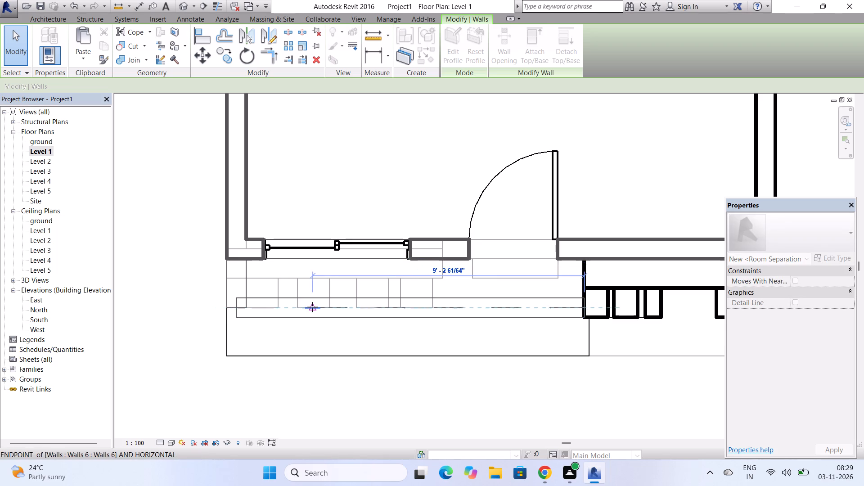
{"action": "left_click_drag", "start_coordinate": [312, 307], "coordinate": [355, 309]}
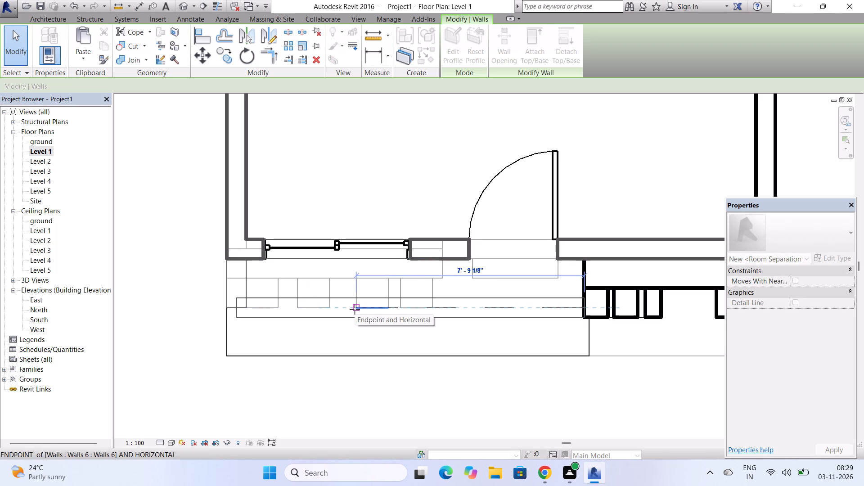
{"action": "left_click_drag", "start_coordinate": [355, 309], "coordinate": [429, 311]}
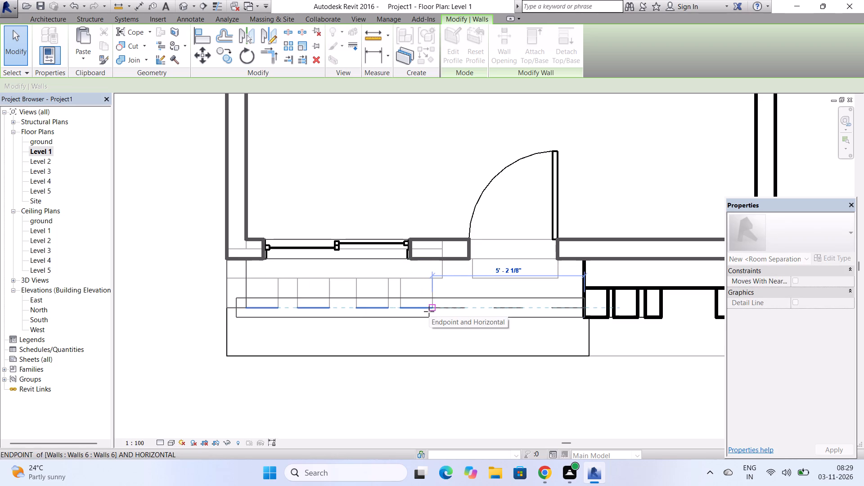
{"action": "left_click_drag", "start_coordinate": [429, 311], "coordinate": [507, 315]}
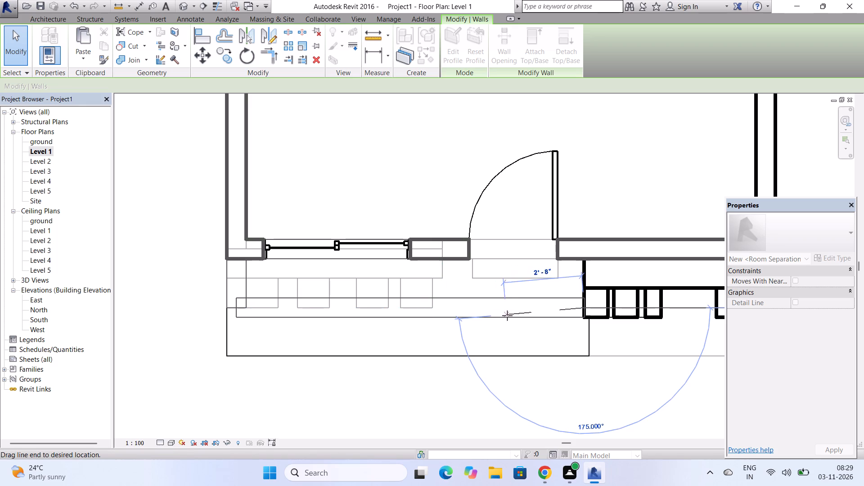
{"action": "left_click_drag", "start_coordinate": [507, 315], "coordinate": [520, 308]}
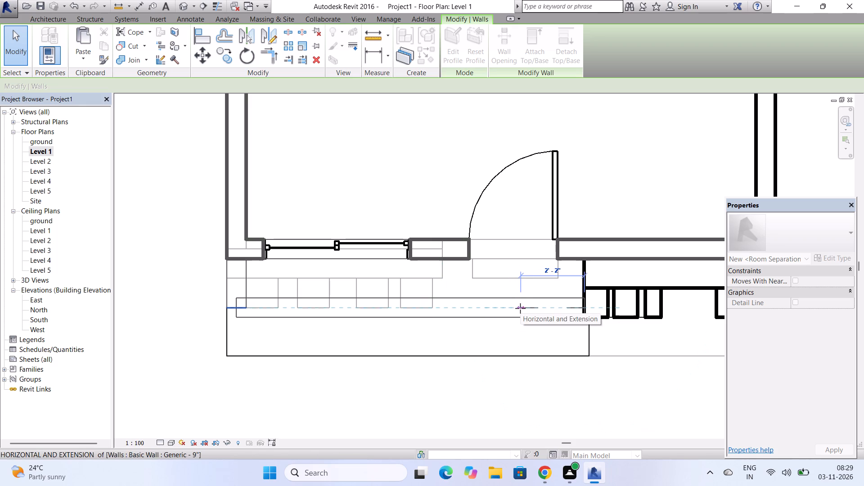
{"action": "left_click_drag", "start_coordinate": [520, 308], "coordinate": [527, 308]}
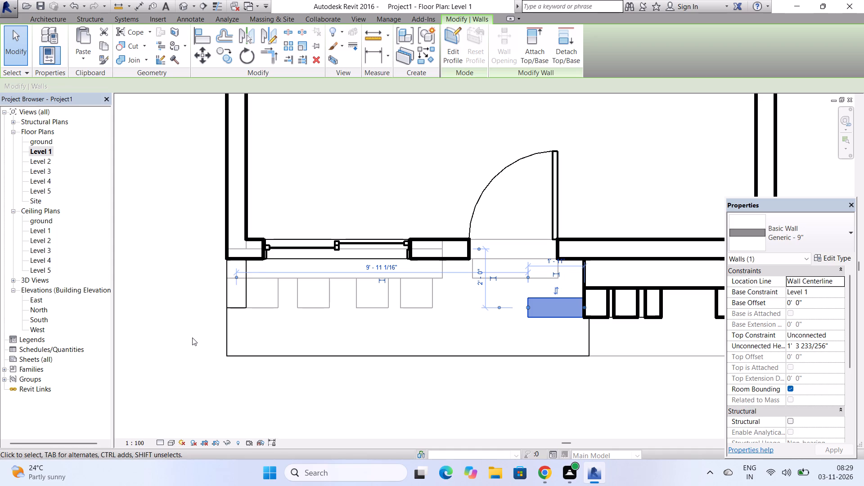
{"action": "key", "text": "Escape"}
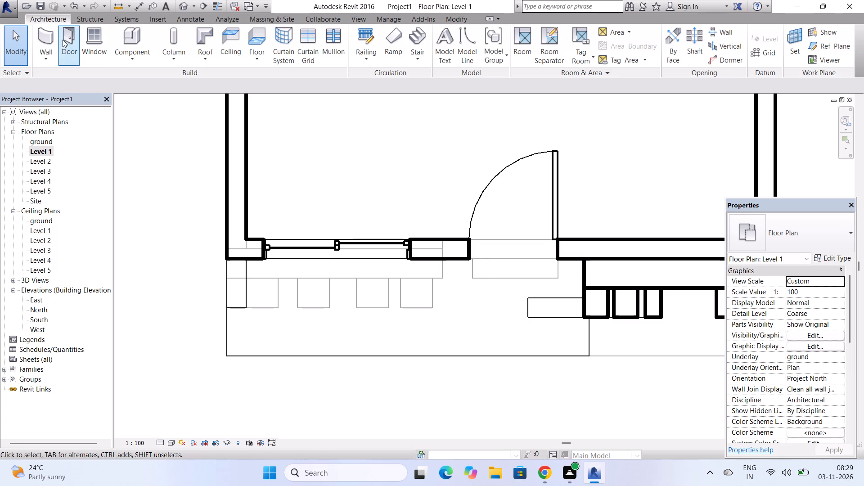
Draw a Generic - 9" wall about 9' 7" long across the balcony front, from the side wall to the short wall piece.
{"action": "left_click", "coordinate": [39, 42]}
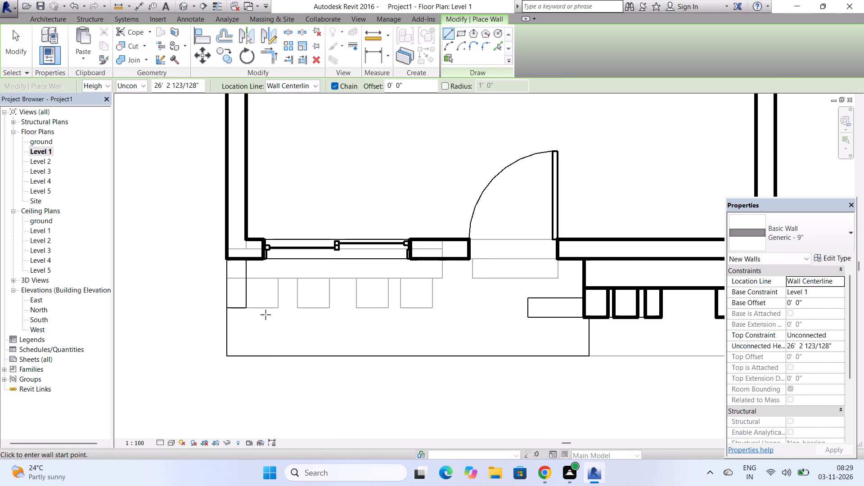
{"action": "scroll", "coordinate": [256, 311], "scroll_direction": "up", "scroll_amount": 3}
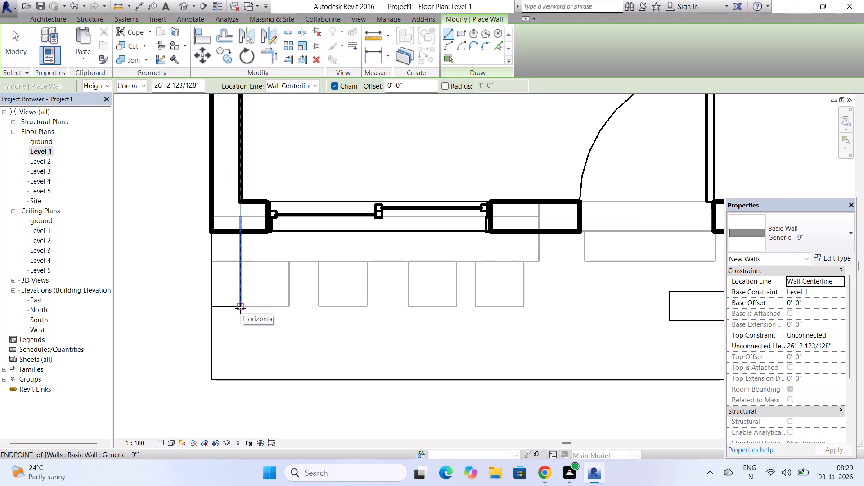
{"action": "left_click", "coordinate": [240, 308]}
{"action": "scroll", "coordinate": [240, 308], "scroll_direction": "down", "scroll_amount": 3}
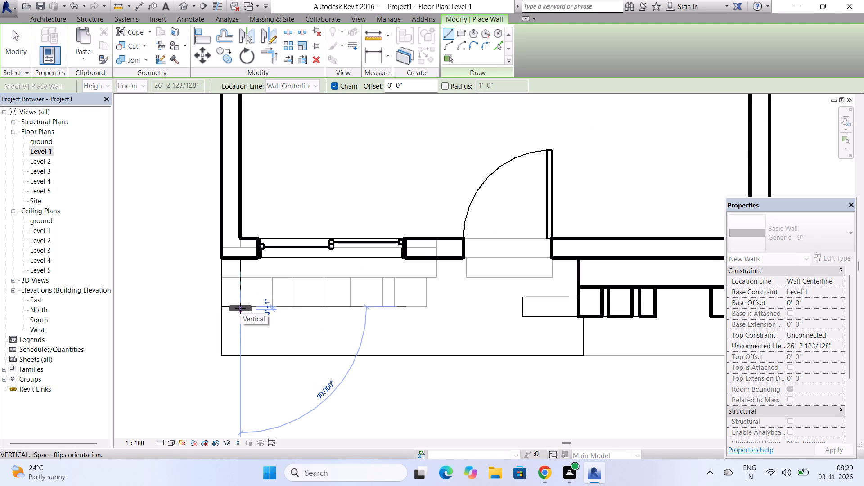
{"action": "left_click", "coordinate": [521, 311]}
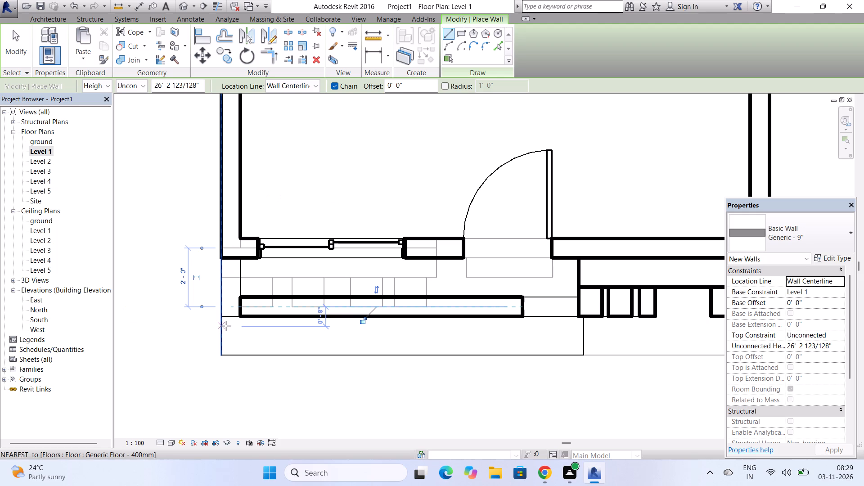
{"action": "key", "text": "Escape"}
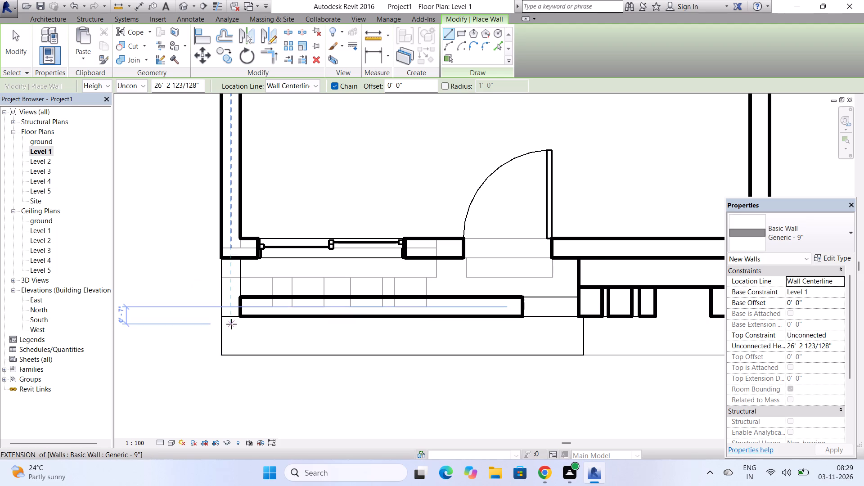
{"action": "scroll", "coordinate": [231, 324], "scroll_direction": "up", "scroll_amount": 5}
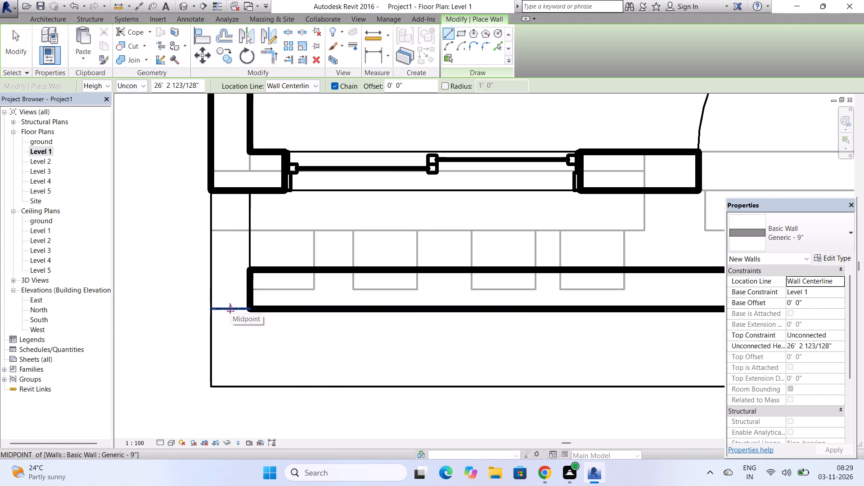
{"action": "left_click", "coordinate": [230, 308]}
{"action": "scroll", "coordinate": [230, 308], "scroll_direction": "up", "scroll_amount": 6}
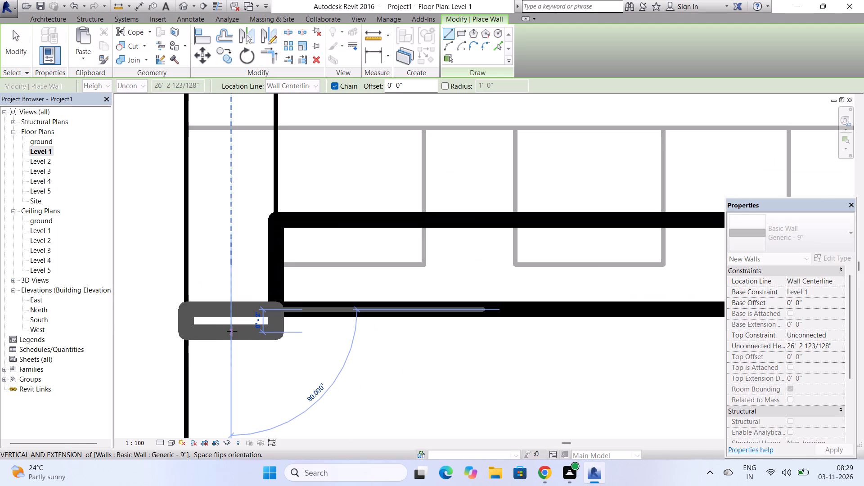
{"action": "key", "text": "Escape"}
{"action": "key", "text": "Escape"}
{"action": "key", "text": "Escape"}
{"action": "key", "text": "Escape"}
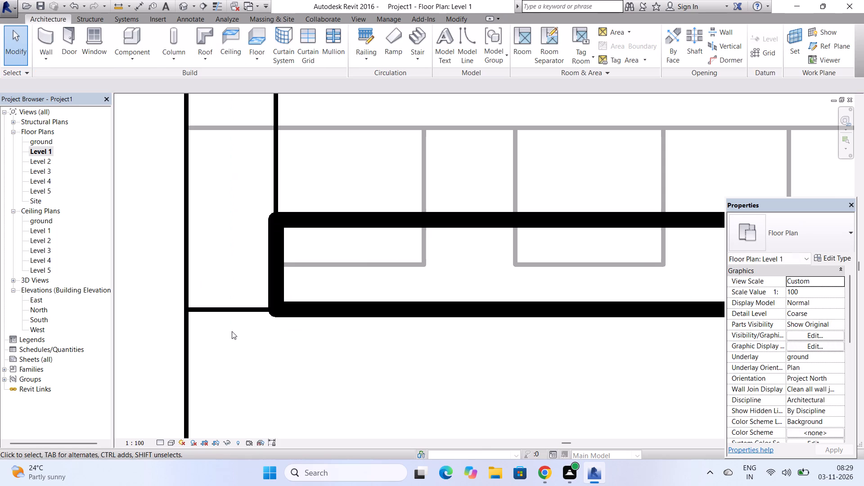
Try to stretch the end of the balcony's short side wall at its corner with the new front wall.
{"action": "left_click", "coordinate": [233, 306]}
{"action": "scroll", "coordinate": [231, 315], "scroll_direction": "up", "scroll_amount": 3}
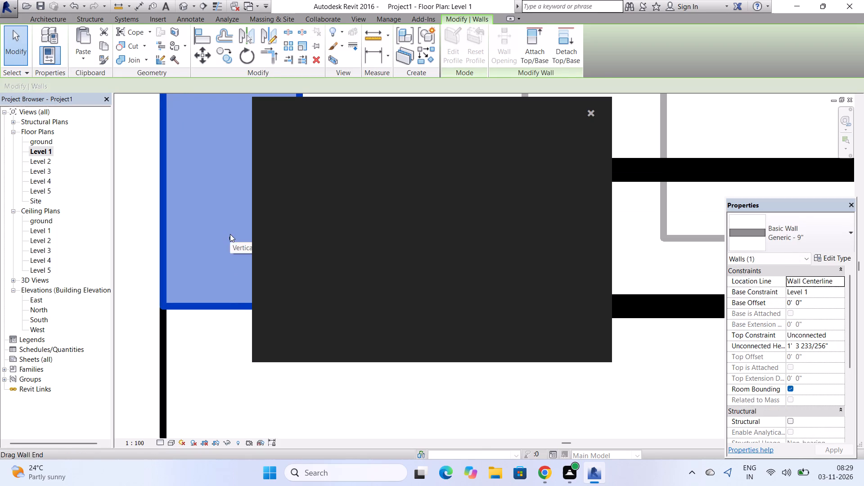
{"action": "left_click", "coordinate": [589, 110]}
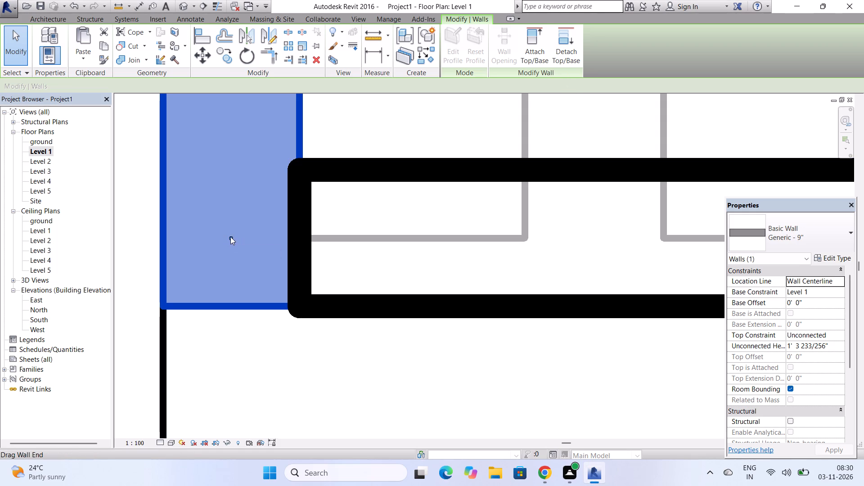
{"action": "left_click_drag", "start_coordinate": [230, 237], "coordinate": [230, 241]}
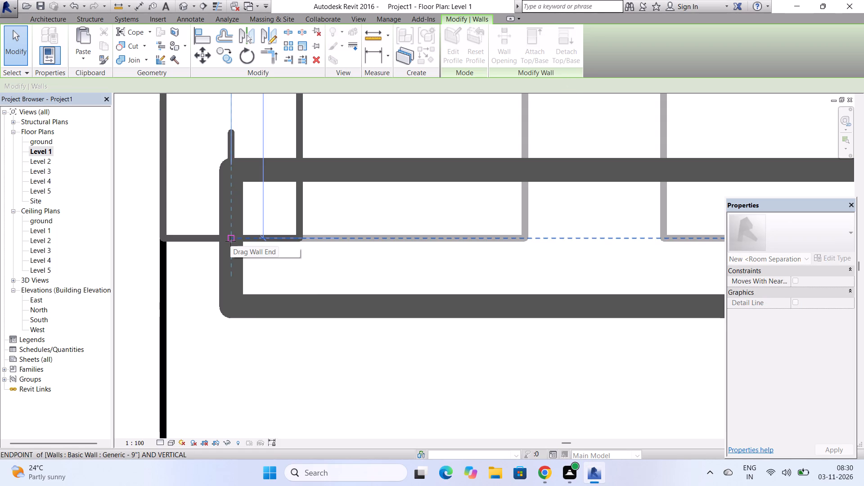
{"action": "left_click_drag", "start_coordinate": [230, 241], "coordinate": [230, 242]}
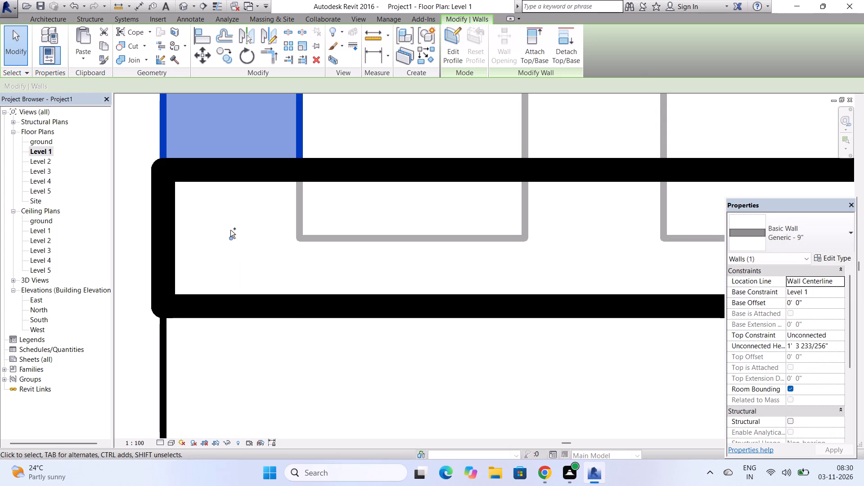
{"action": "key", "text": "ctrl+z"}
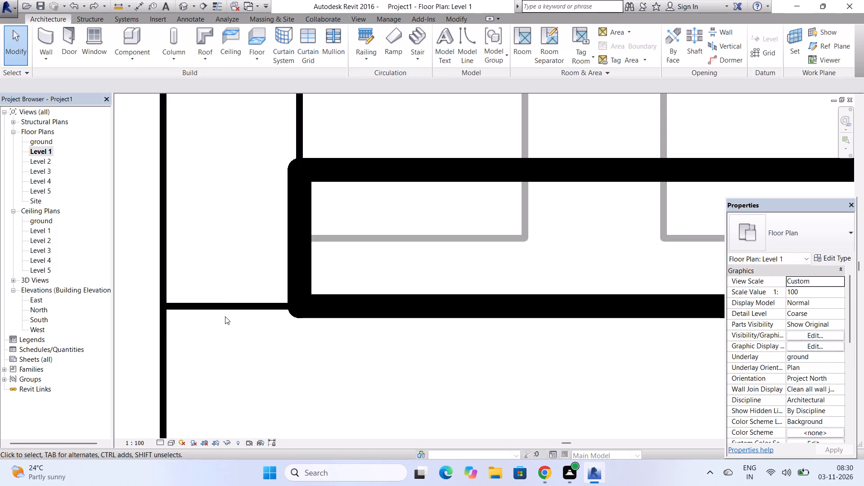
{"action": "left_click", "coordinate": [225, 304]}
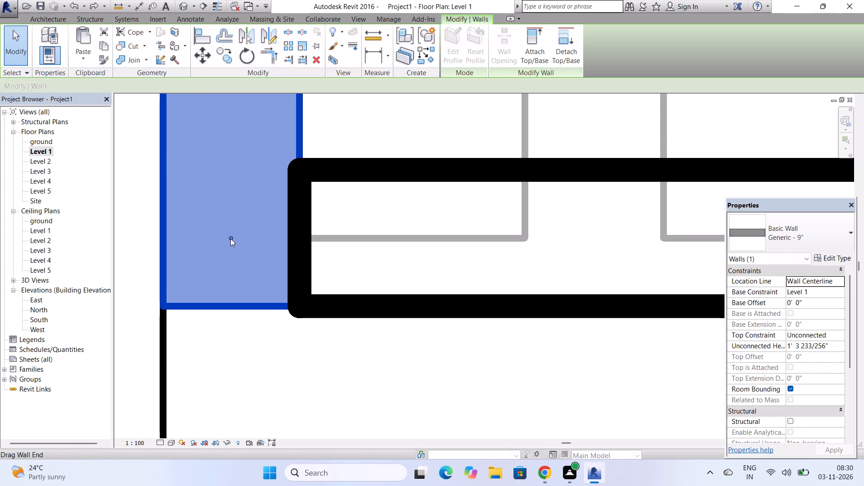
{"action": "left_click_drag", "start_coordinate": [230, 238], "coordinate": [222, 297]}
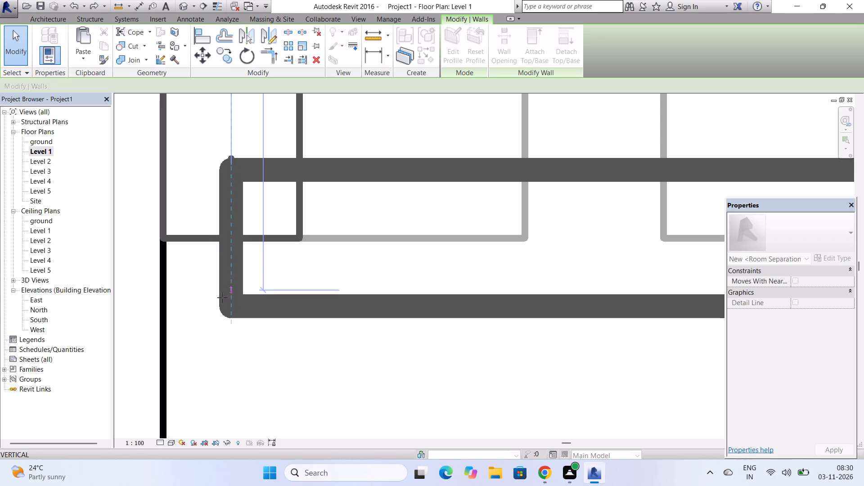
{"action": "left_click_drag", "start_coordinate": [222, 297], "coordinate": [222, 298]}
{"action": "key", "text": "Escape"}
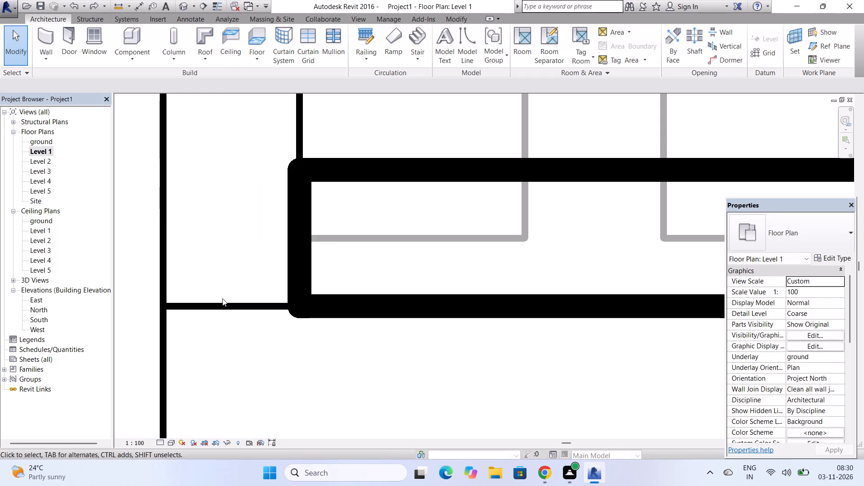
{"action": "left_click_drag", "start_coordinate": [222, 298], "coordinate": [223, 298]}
In the 3D view, lower the top of the new balcony front wall to an unconnected height of about 0' 2 1/2".
{"action": "scroll", "coordinate": [227, 292], "scroll_direction": "down", "scroll_amount": 8}
{"action": "scroll", "coordinate": [245, 243], "scroll_direction": "down", "scroll_amount": 7}
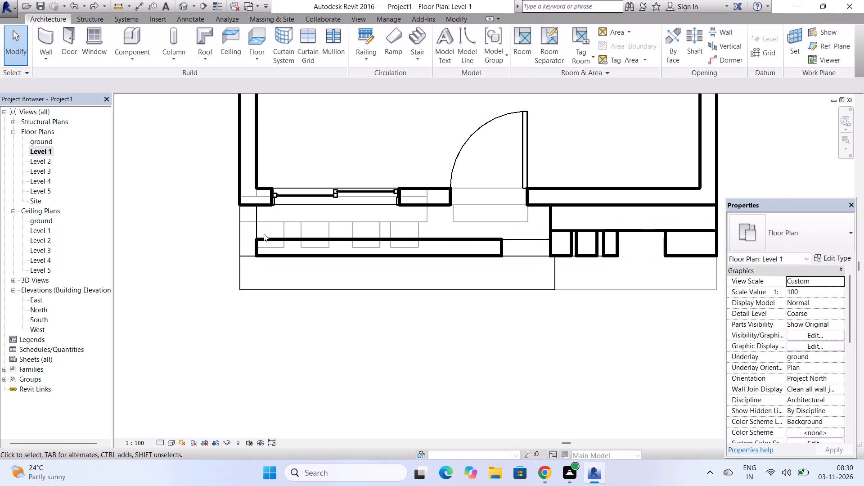
{"action": "left_click", "coordinate": [182, 9]}
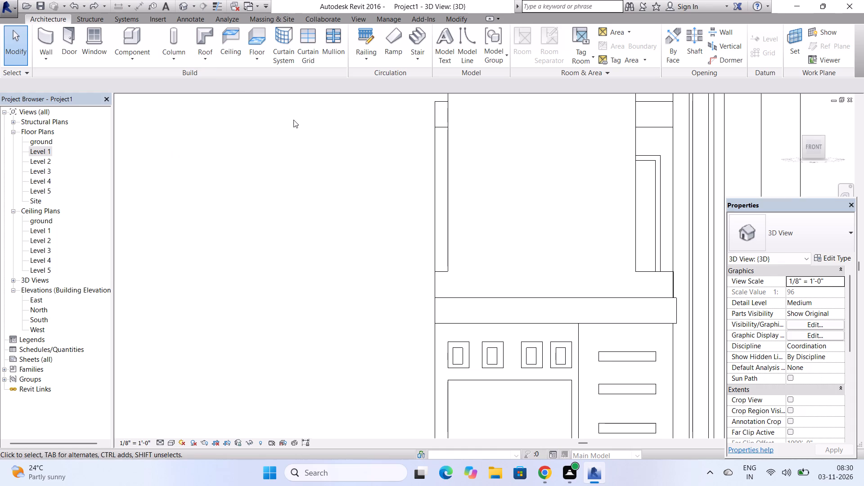
{"action": "scroll", "coordinate": [296, 136], "scroll_direction": "down", "scroll_amount": 6}
{"action": "scroll", "coordinate": [402, 311], "scroll_direction": "down", "scroll_amount": 3}
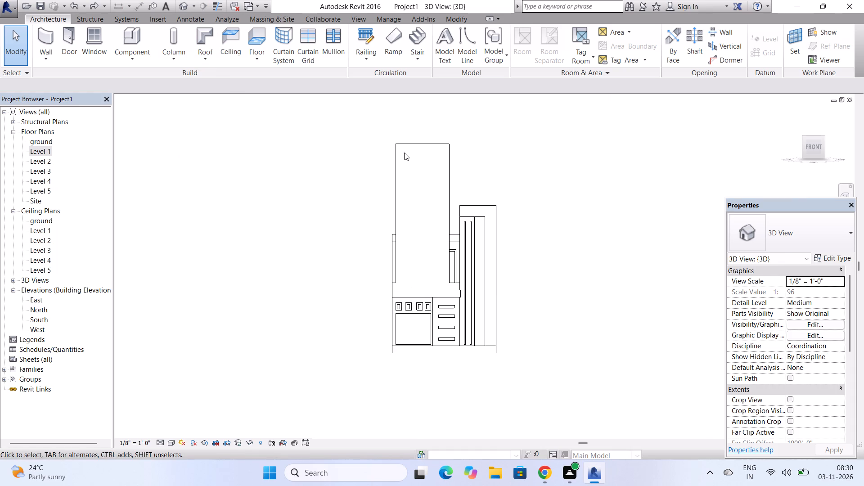
{"action": "left_click", "coordinate": [423, 145]}
{"action": "left_click_drag", "start_coordinate": [423, 139], "coordinate": [422, 168]}
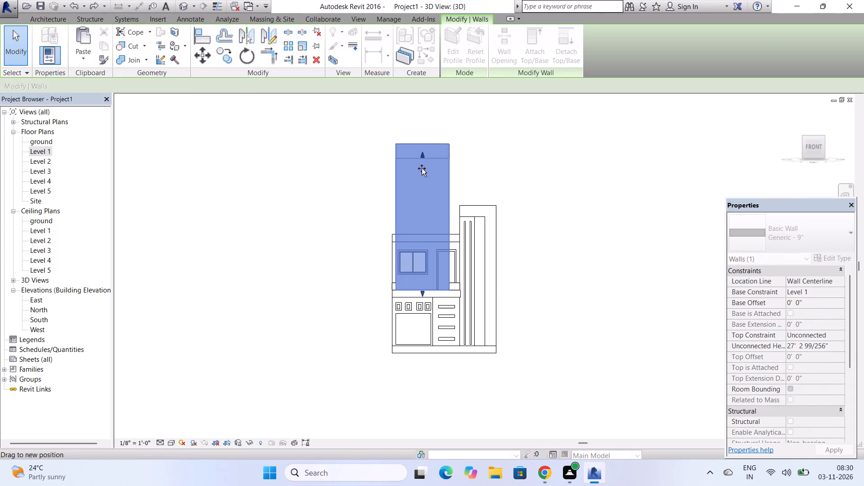
{"action": "left_click_drag", "start_coordinate": [422, 168], "coordinate": [433, 290]}
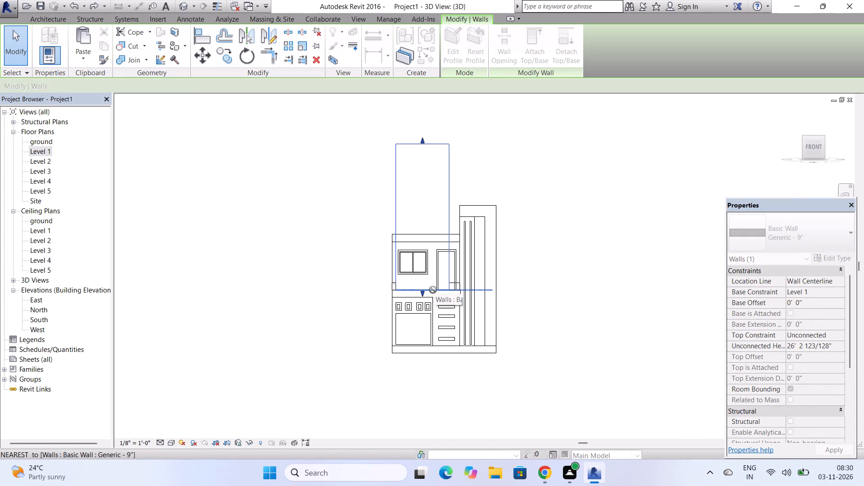
{"action": "left_click_drag", "start_coordinate": [433, 290], "coordinate": [432, 284]}
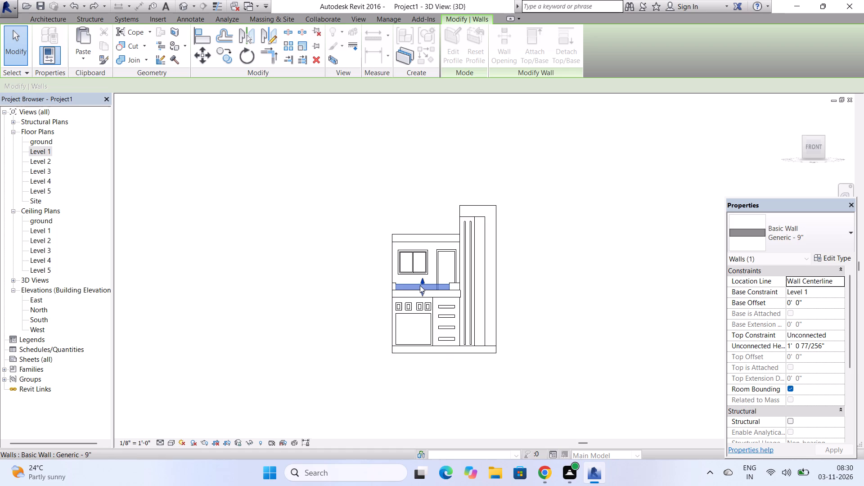
{"action": "scroll", "coordinate": [410, 292], "scroll_direction": "up", "scroll_amount": 13}
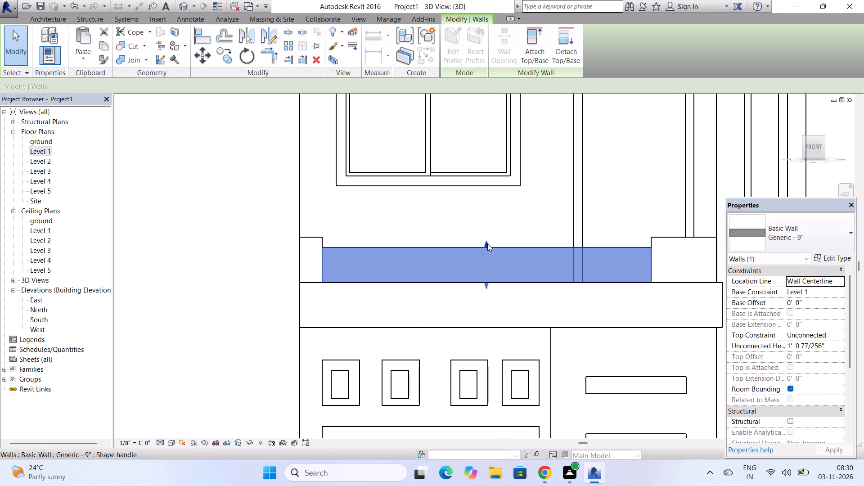
{"action": "left_click_drag", "start_coordinate": [487, 243], "coordinate": [489, 270]}
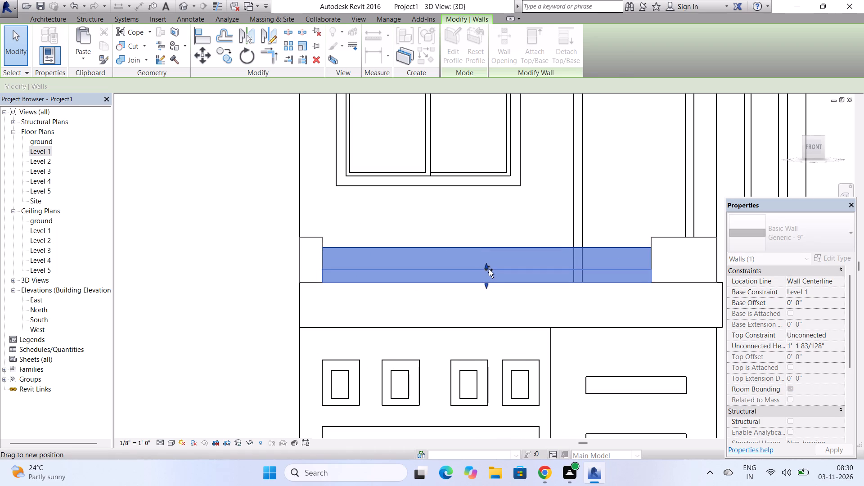
{"action": "left_click_drag", "start_coordinate": [489, 270], "coordinate": [489, 275]}
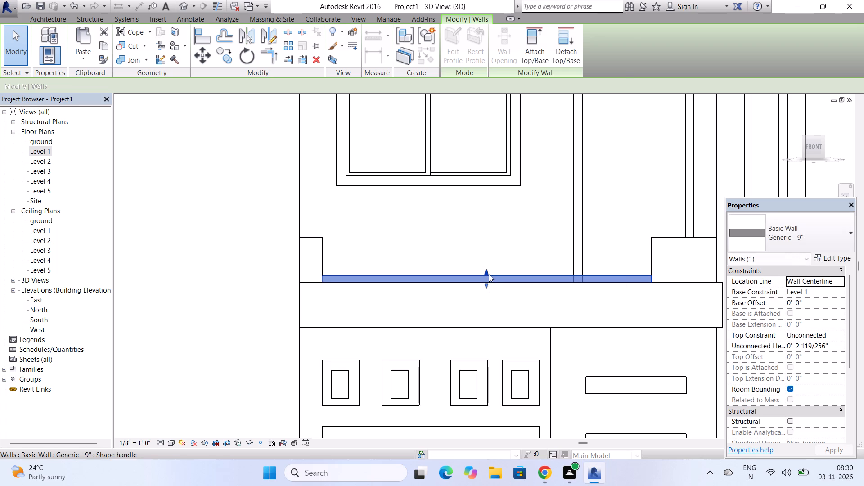
{"action": "key", "text": "Escape"}
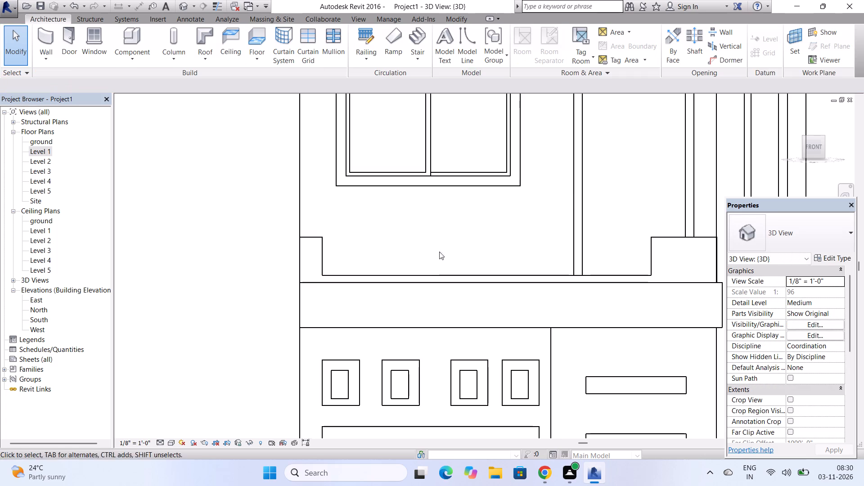
In the Level 1 floor plan, sketch a straight railing path about 11' 6" long across the balcony front, from the side wall to the tower projection.
{"action": "scroll", "coordinate": [415, 326], "scroll_direction": "down", "scroll_amount": 4}
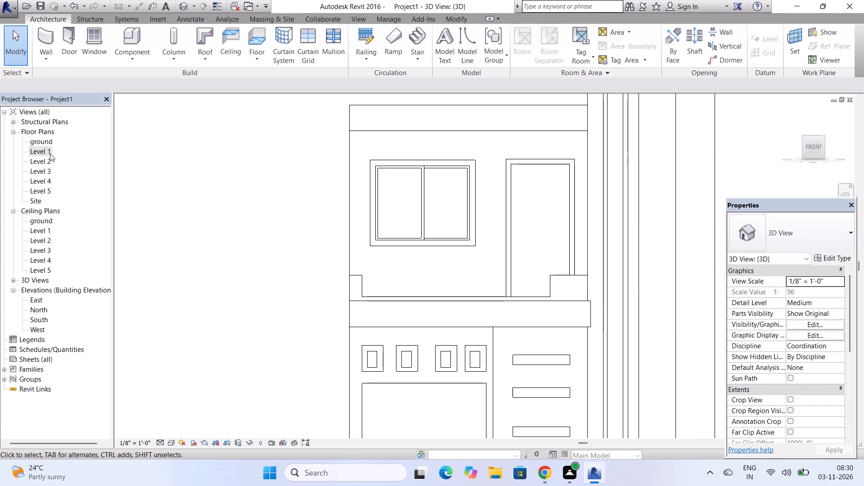
{"action": "double_click", "coordinate": [47, 153]}
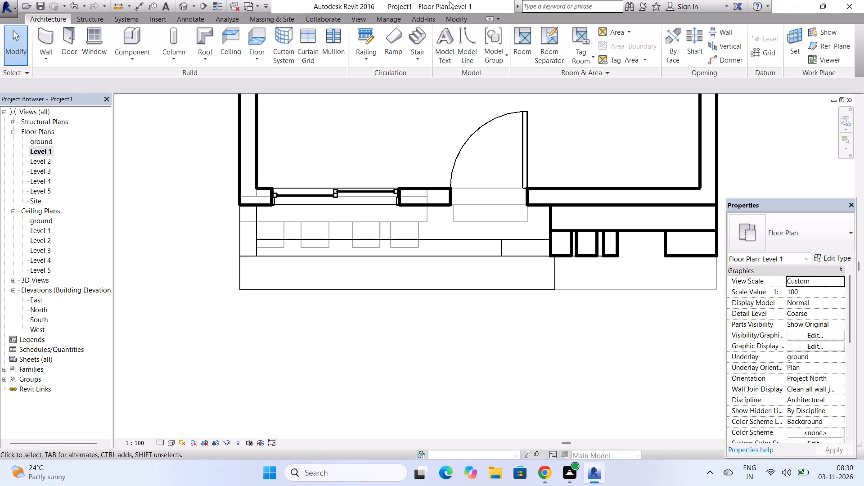
{"action": "left_click", "coordinate": [362, 34]}
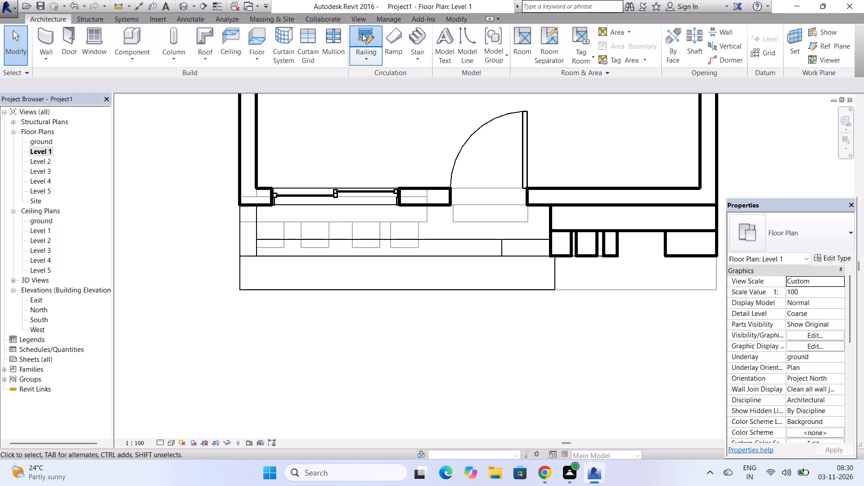
{"action": "left_click", "coordinate": [478, 32]}
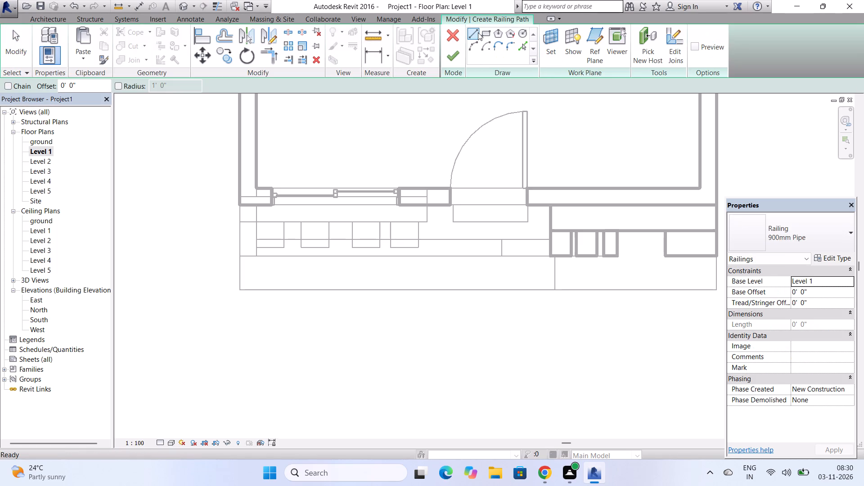
{"action": "scroll", "coordinate": [253, 244], "scroll_direction": "up", "scroll_amount": 5}
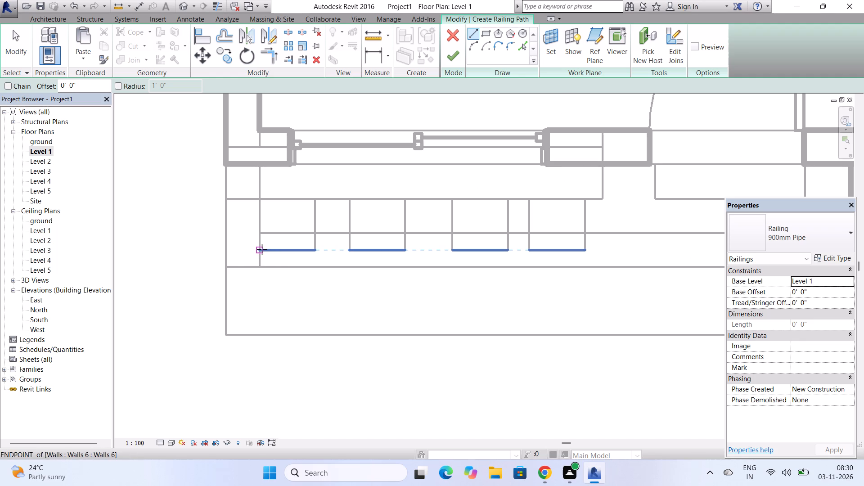
{"action": "left_click", "coordinate": [262, 249]}
{"action": "scroll", "coordinate": [262, 249], "scroll_direction": "down", "scroll_amount": 7}
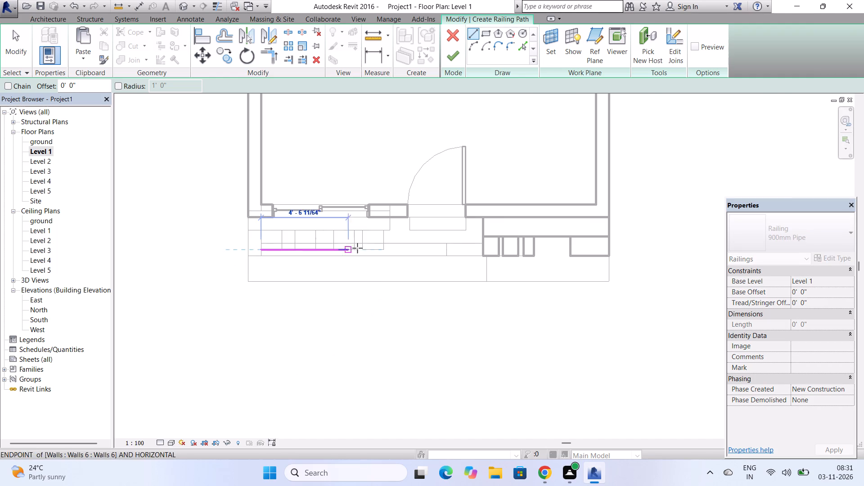
{"action": "scroll", "coordinate": [467, 246], "scroll_direction": "up", "scroll_amount": 5}
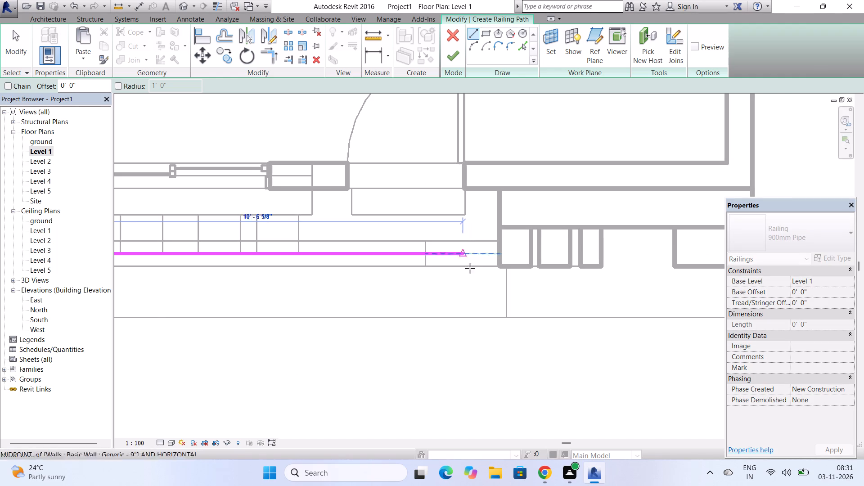
{"action": "left_click", "coordinate": [497, 252]}
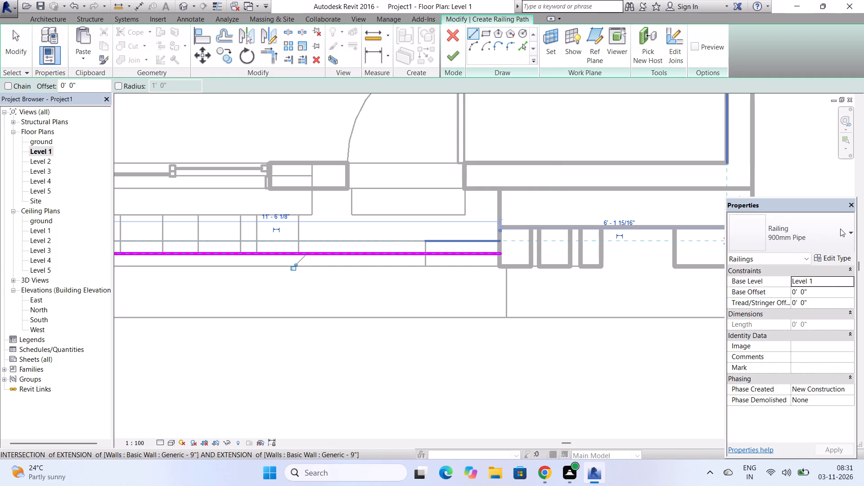
Set the railing type to Glass Panel - Bottom Fill, finish the railing sketch and show it in the 3D view.
{"action": "left_click", "coordinate": [840, 229]}
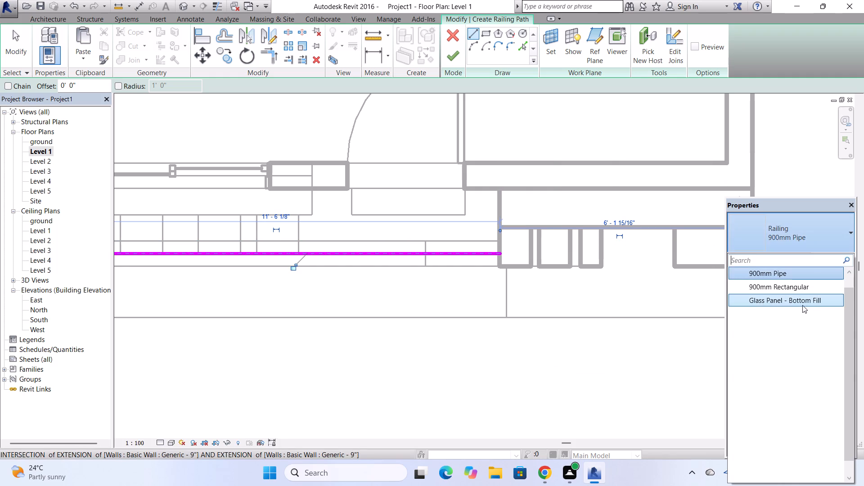
{"action": "left_click", "coordinate": [802, 305]}
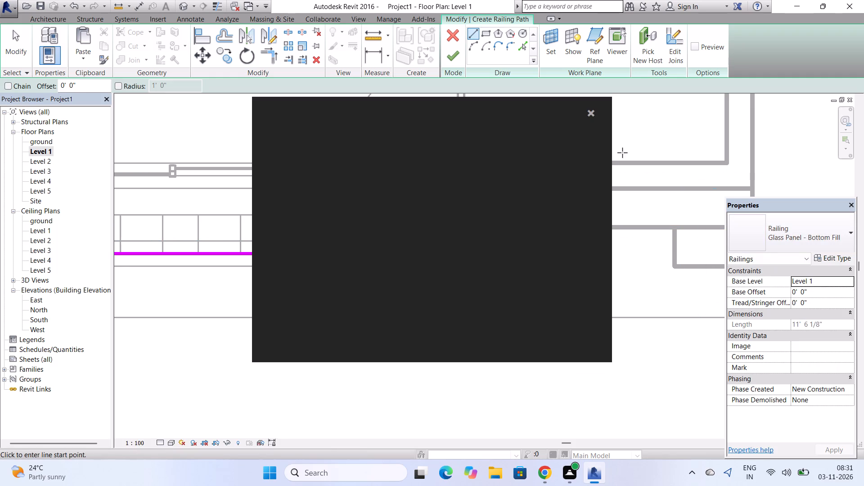
{"action": "left_click", "coordinate": [592, 118]}
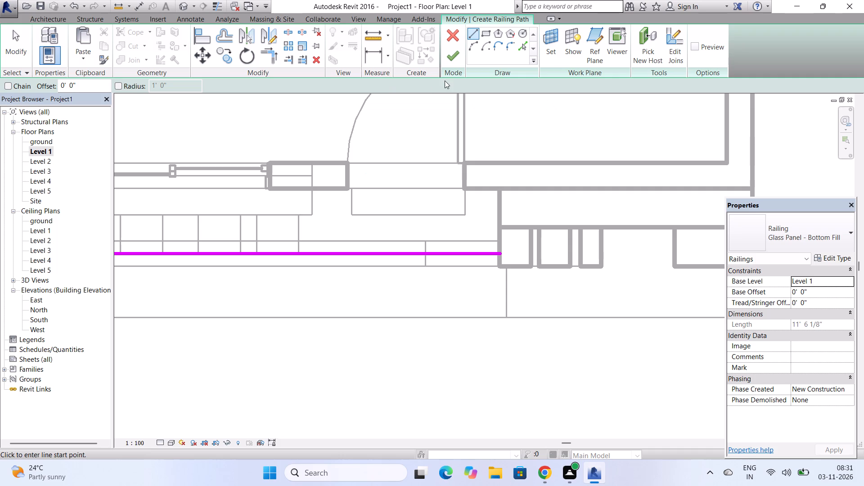
{"action": "left_click", "coordinate": [450, 51]}
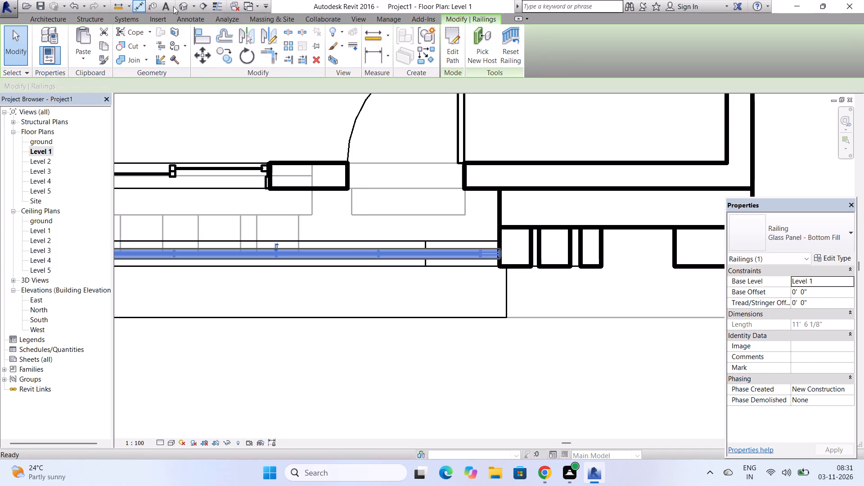
{"action": "left_click", "coordinate": [186, 4]}
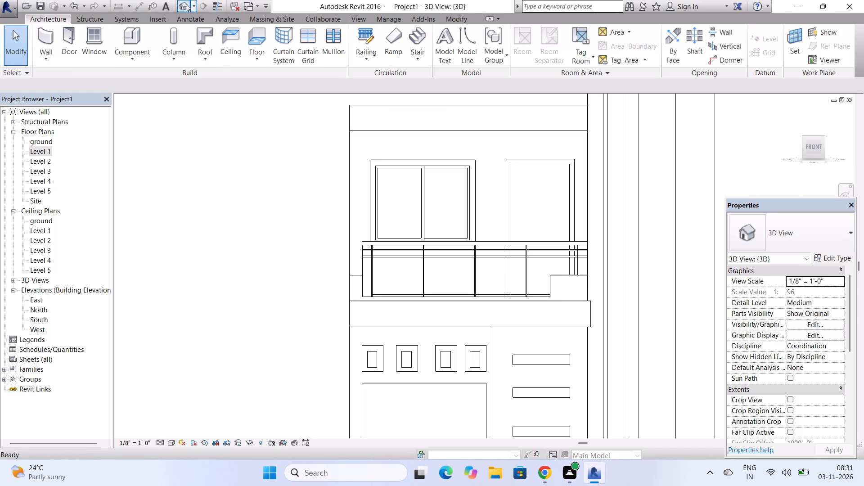
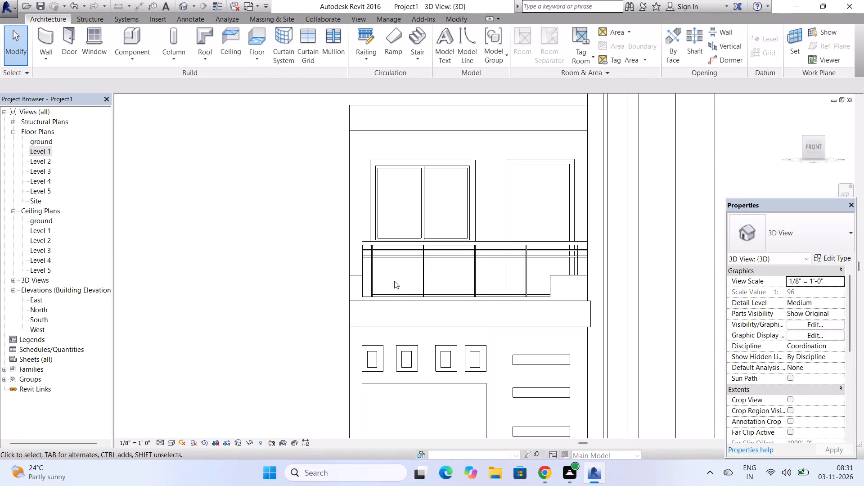
Shorten the balcony glass railing's path in the Level 2 plan to 9' 7", ending at the short front wall, and show it in 3D.
{"action": "key", "text": "Escape"}
{"action": "key", "text": "Escape"}
{"action": "key", "text": "Escape"}
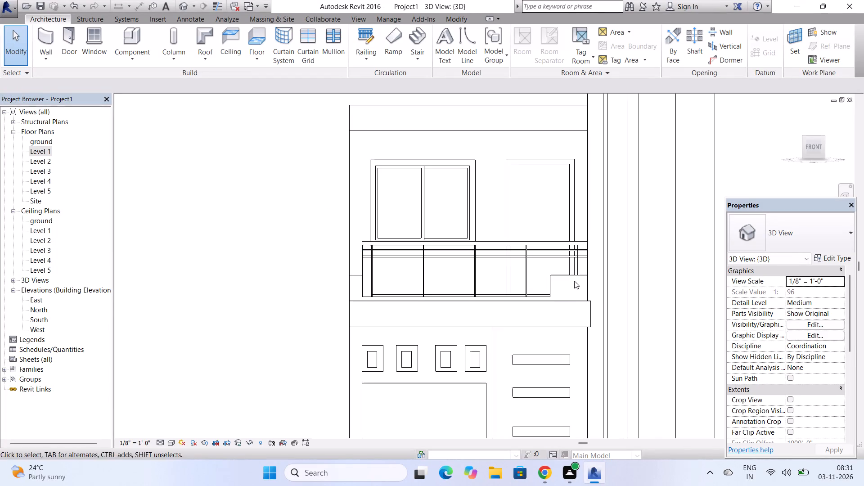
{"action": "double_click", "coordinate": [582, 245]}
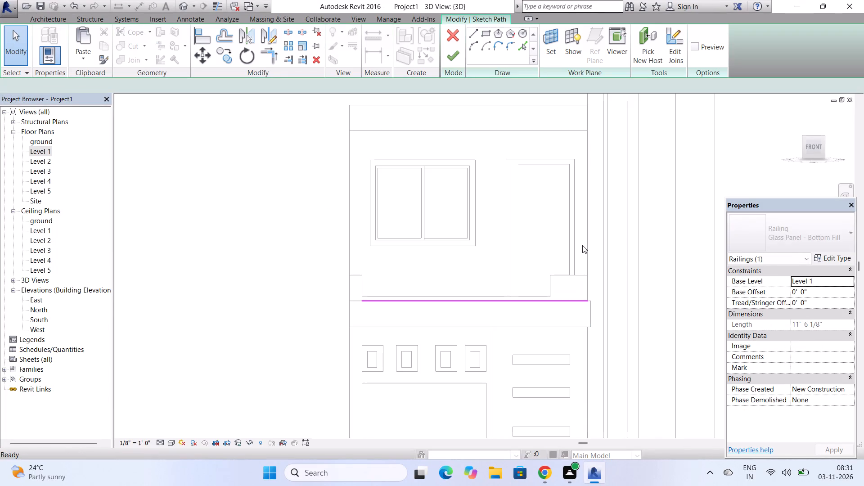
{"action": "scroll", "coordinate": [573, 299], "scroll_direction": "up", "scroll_amount": 5}
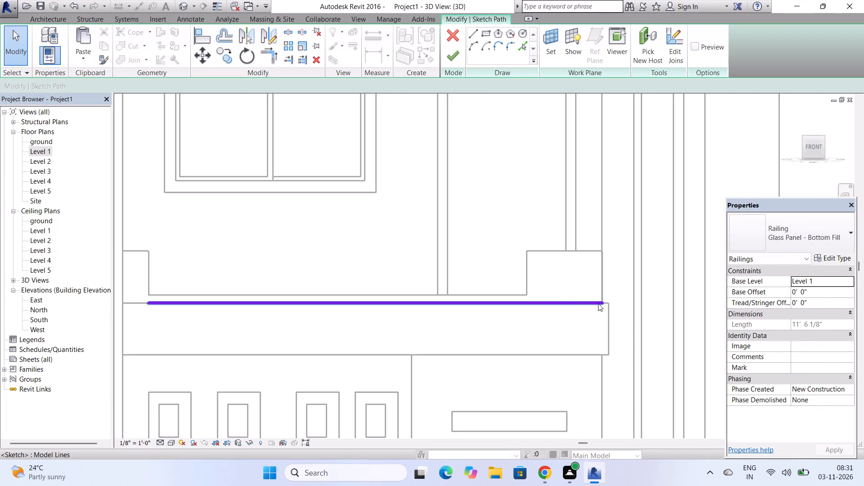
{"action": "left_click", "coordinate": [599, 301]}
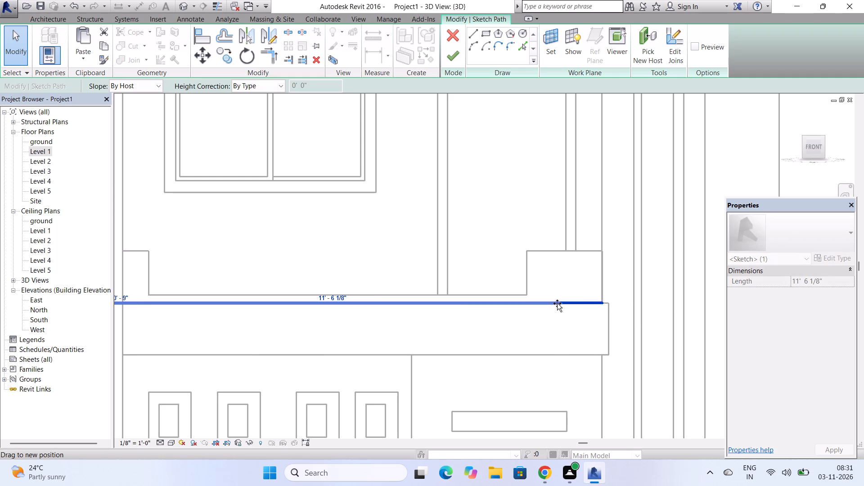
{"action": "key", "text": "Escape"}
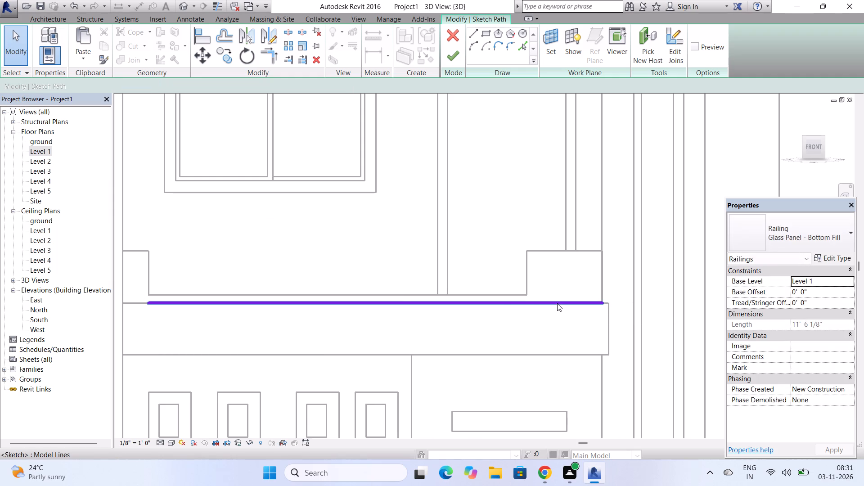
{"action": "scroll", "coordinate": [398, 292], "scroll_direction": "down", "scroll_amount": 1}
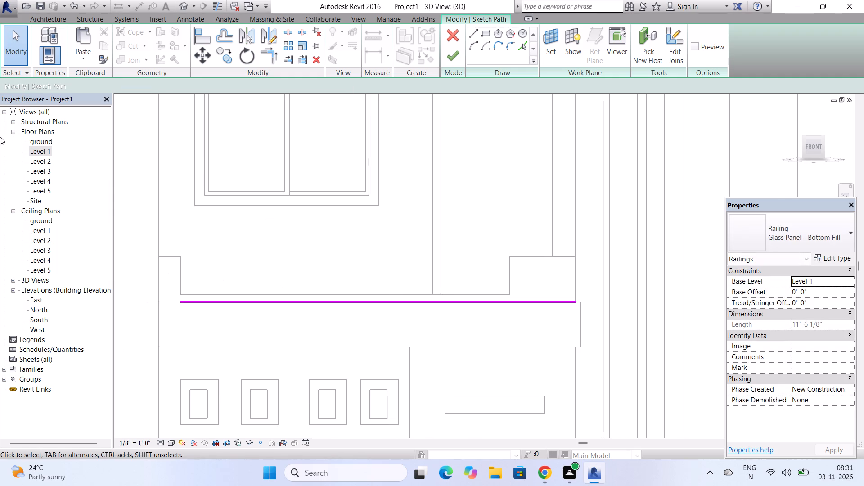
{"action": "double_click", "coordinate": [40, 161]}
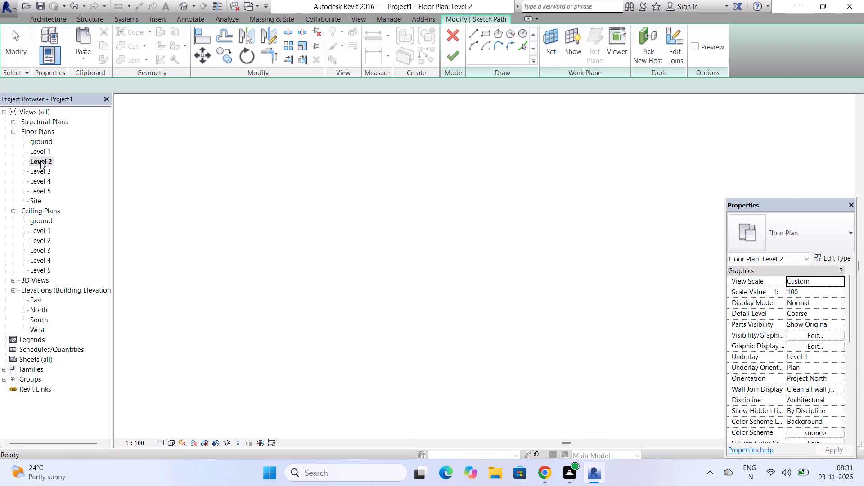
{"action": "scroll", "coordinate": [506, 317], "scroll_direction": "down", "scroll_amount": 7}
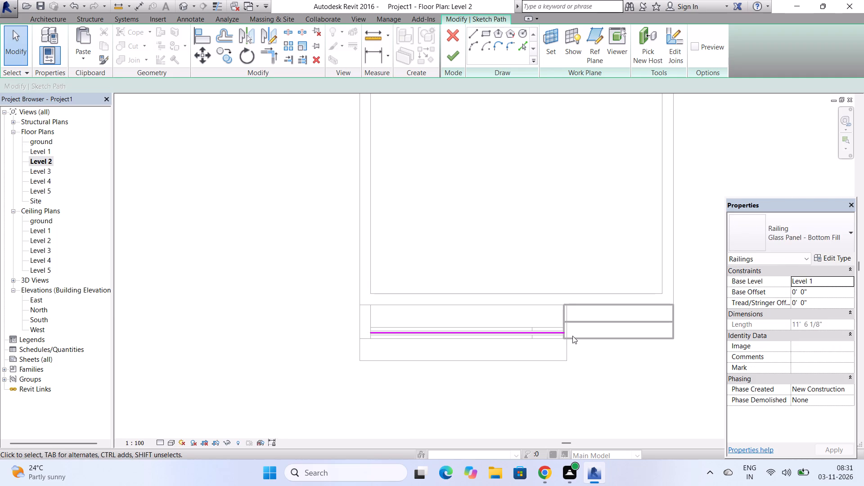
{"action": "scroll", "coordinate": [569, 336], "scroll_direction": "up", "scroll_amount": 10}
{"action": "scroll", "coordinate": [553, 320], "scroll_direction": "down", "scroll_amount": 3}
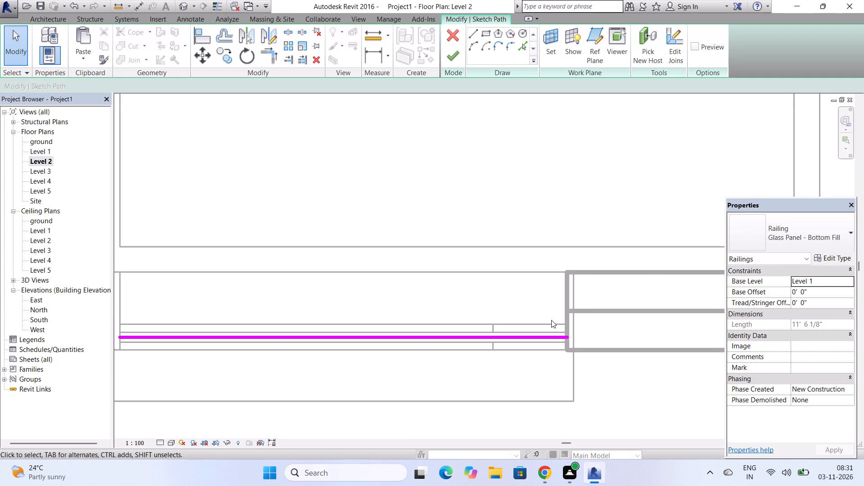
{"action": "scroll", "coordinate": [551, 318], "scroll_direction": "down", "scroll_amount": 3}
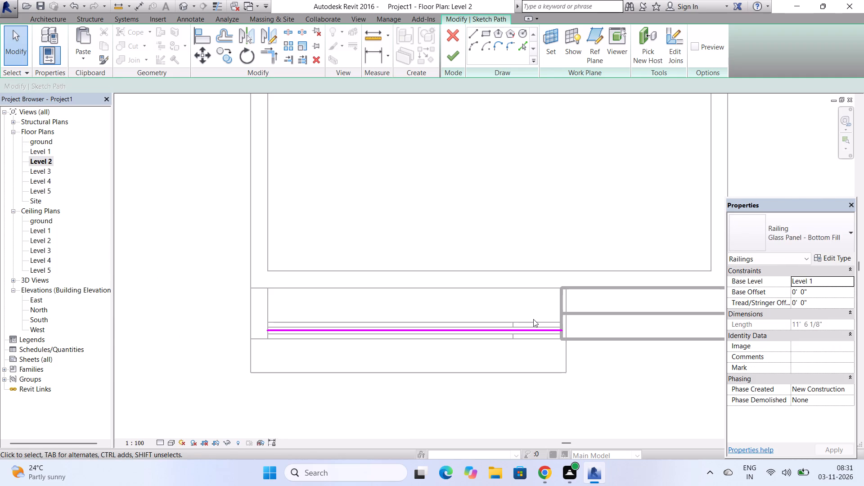
{"action": "scroll", "coordinate": [533, 319], "scroll_direction": "down", "scroll_amount": 1}
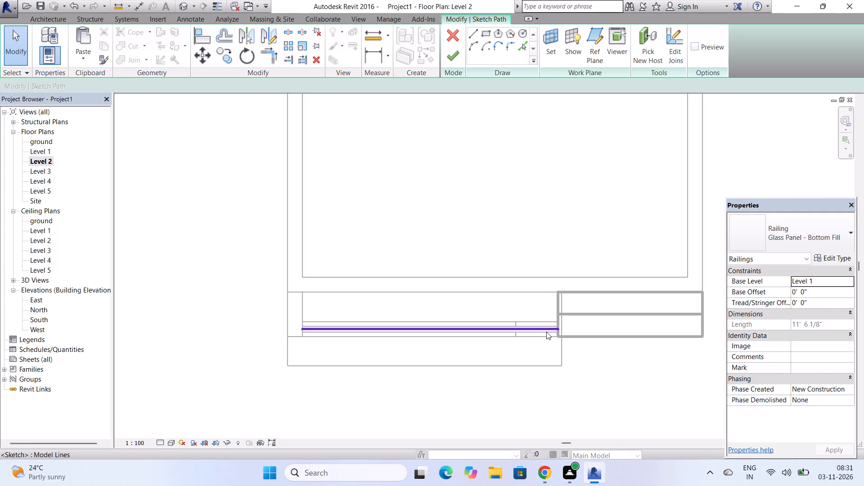
{"action": "scroll", "coordinate": [546, 332], "scroll_direction": "up", "scroll_amount": 8}
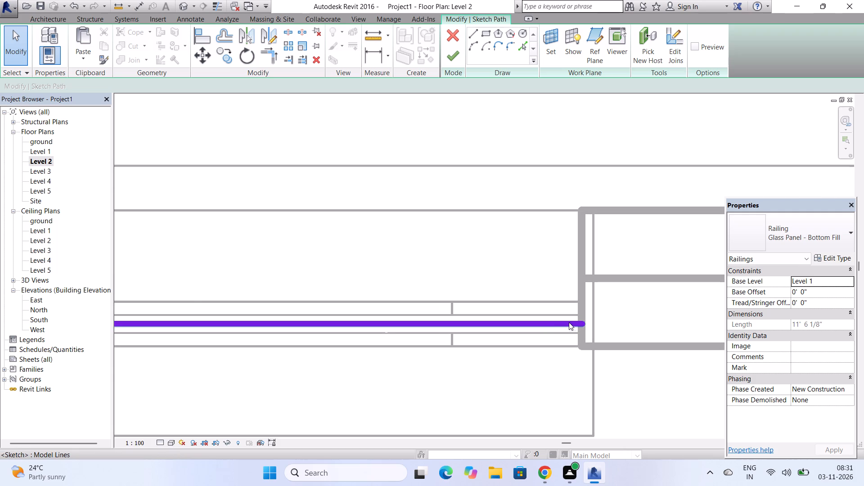
{"action": "left_click", "coordinate": [569, 322]}
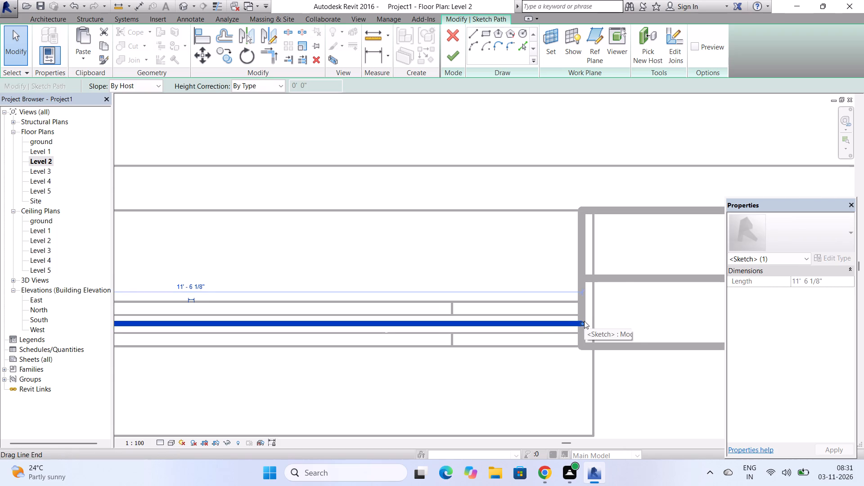
{"action": "left_click_drag", "start_coordinate": [583, 323], "coordinate": [452, 334]}
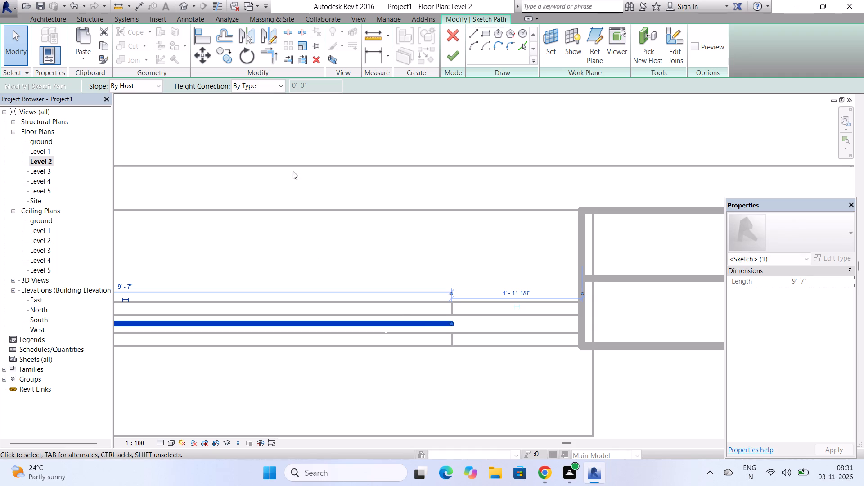
{"action": "left_click", "coordinate": [456, 49]}
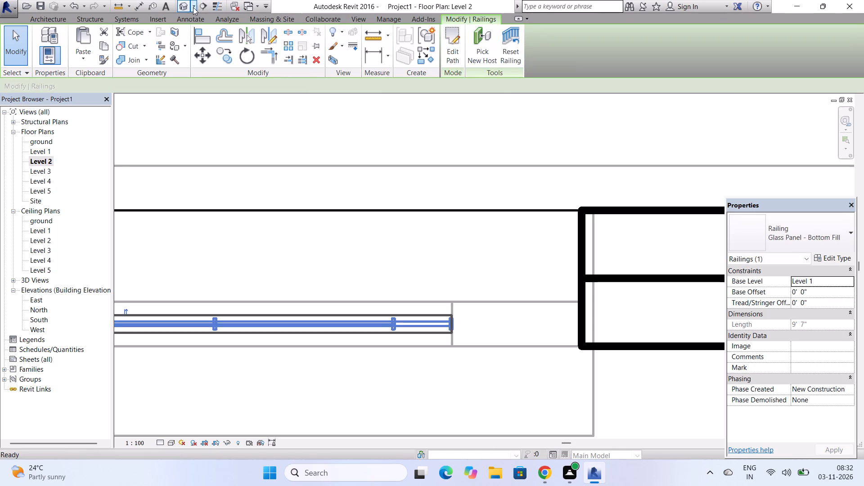
{"action": "left_click", "coordinate": [185, 7]}
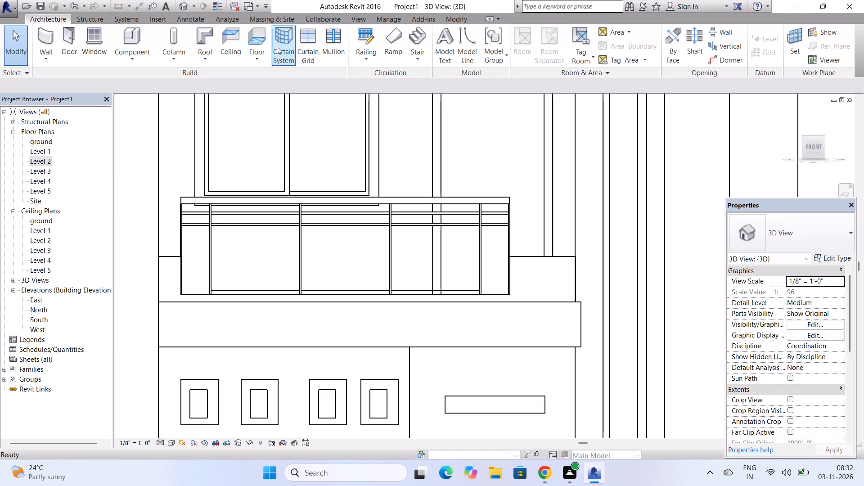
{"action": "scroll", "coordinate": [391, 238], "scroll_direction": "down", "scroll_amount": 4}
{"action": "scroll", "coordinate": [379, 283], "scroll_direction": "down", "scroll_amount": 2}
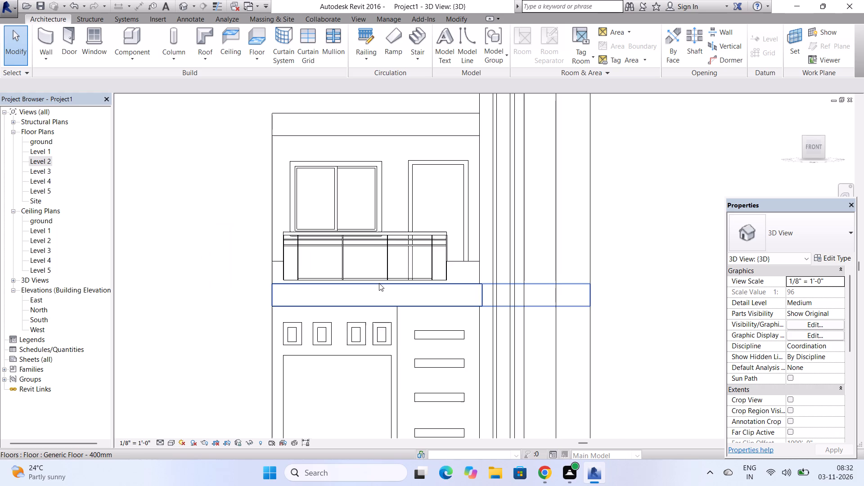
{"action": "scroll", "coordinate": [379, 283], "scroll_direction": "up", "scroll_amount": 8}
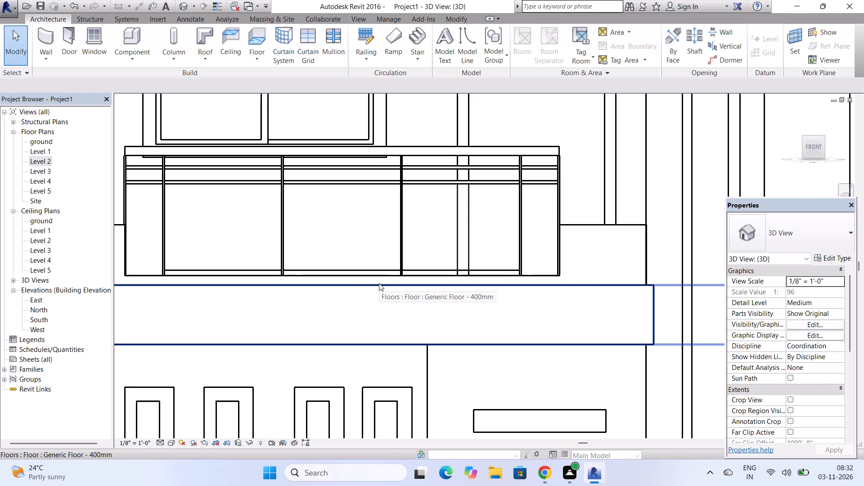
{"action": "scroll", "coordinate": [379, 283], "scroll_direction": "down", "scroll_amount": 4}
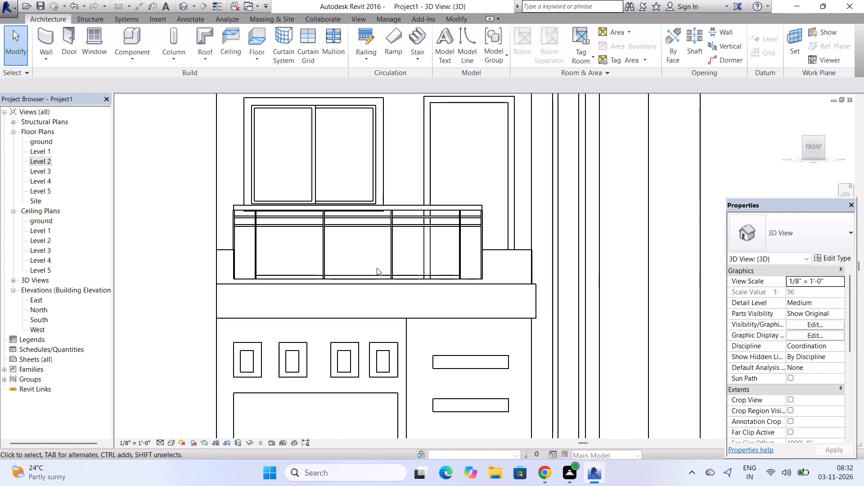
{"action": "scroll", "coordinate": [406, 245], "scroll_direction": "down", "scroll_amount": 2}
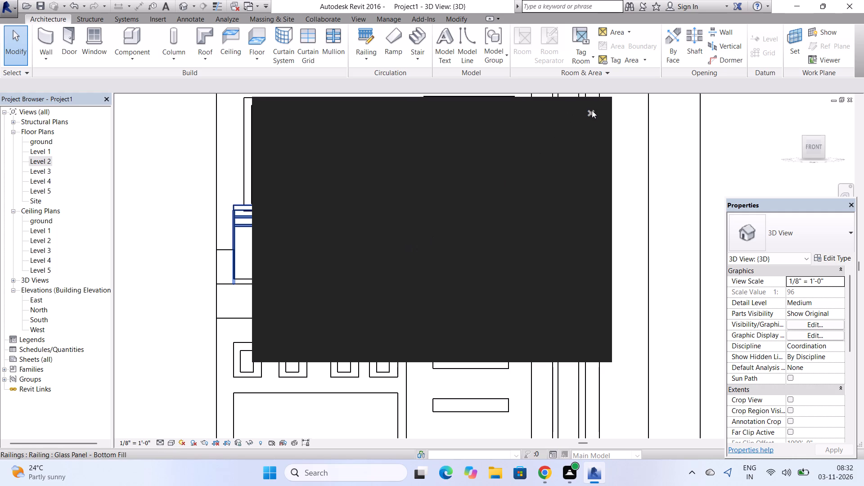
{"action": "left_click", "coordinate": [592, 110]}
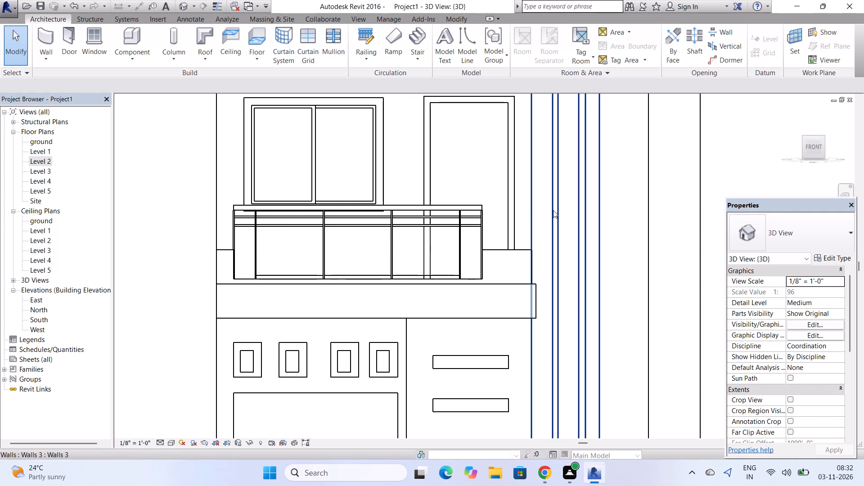
Delete the low 9" side wall at the balcony's outer end, away from the tower.
{"action": "scroll", "coordinate": [558, 211], "scroll_direction": "down", "scroll_amount": 4}
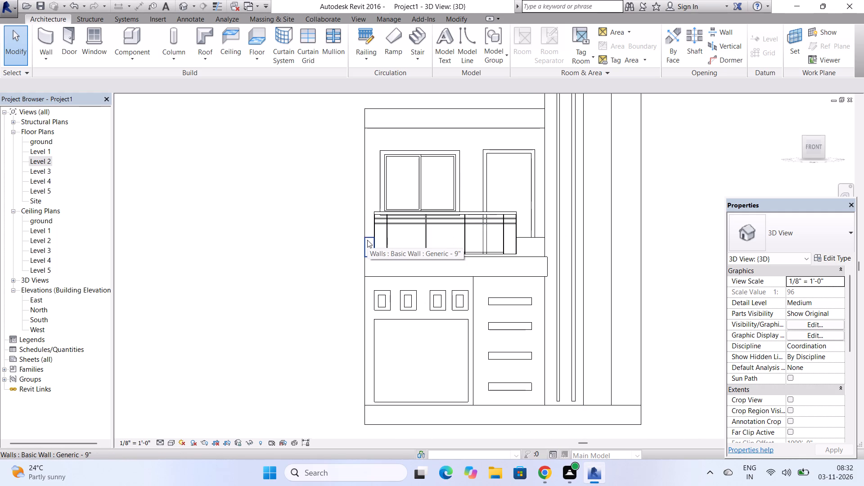
{"action": "scroll", "coordinate": [367, 240], "scroll_direction": "up", "scroll_amount": 2}
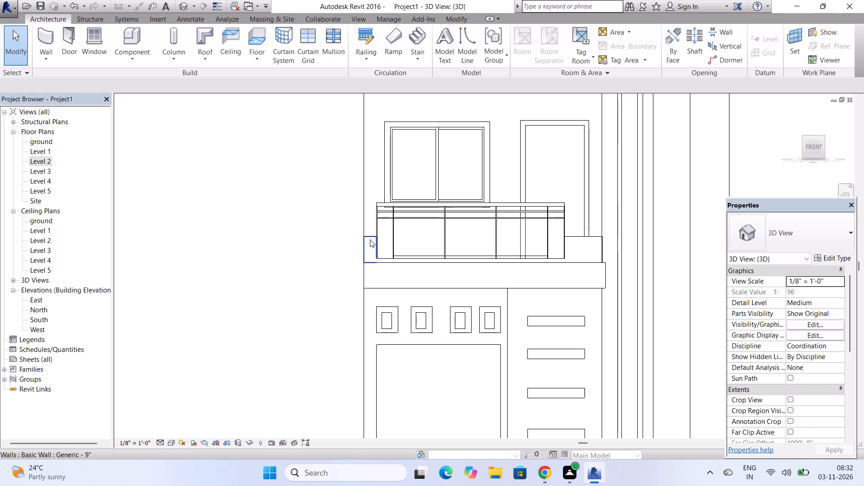
{"action": "left_click", "coordinate": [372, 237]}
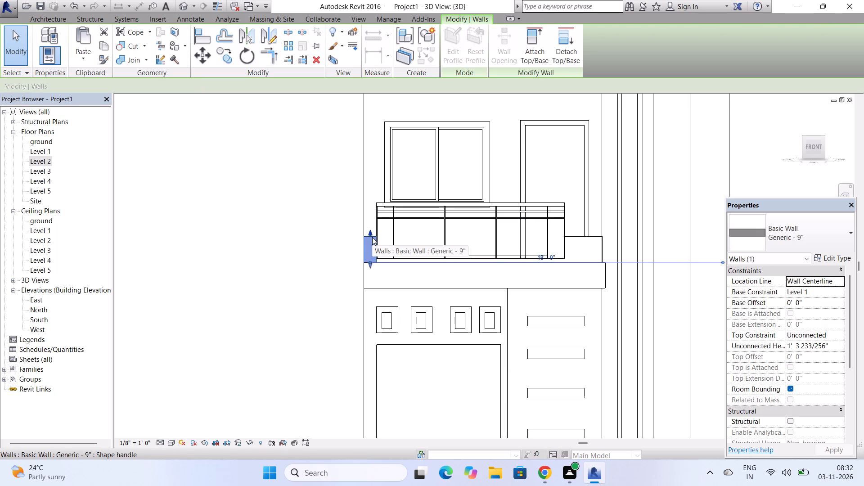
{"action": "key", "text": "Delete"}
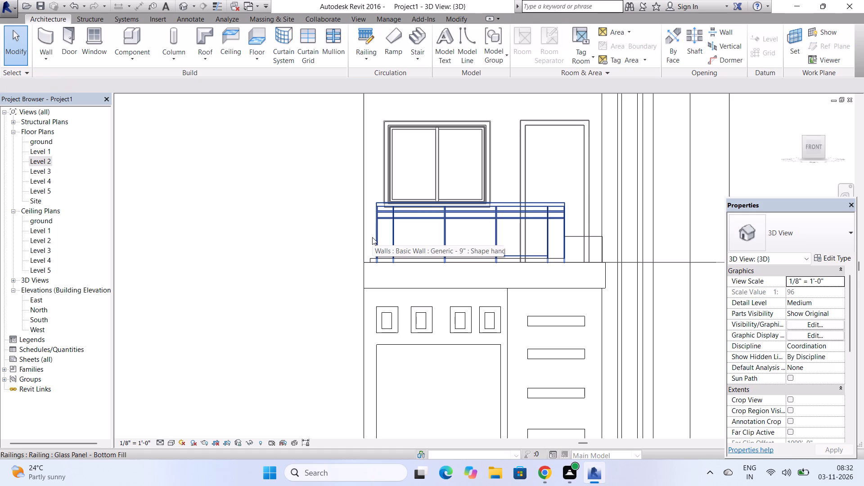
Extend the low wall beneath the glass railing by about 4" at its free end, flush with the building's outer edge.
{"action": "scroll", "coordinate": [369, 269], "scroll_direction": "up", "scroll_amount": 6}
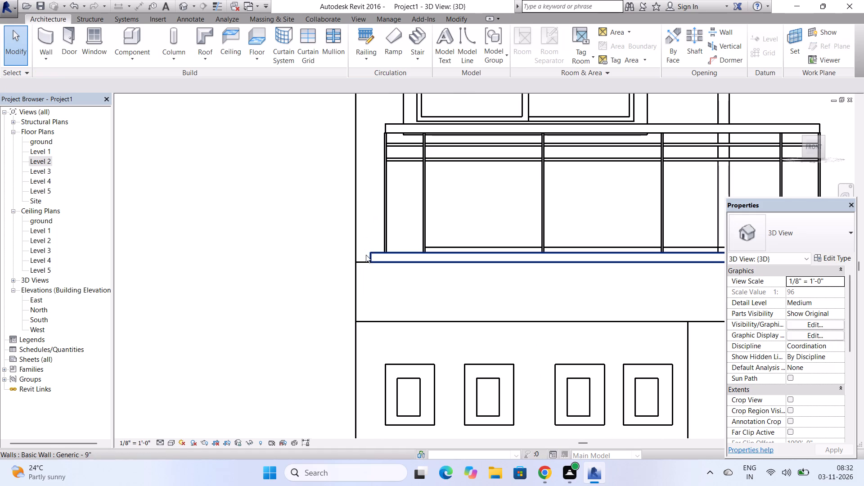
{"action": "left_click", "coordinate": [373, 255]}
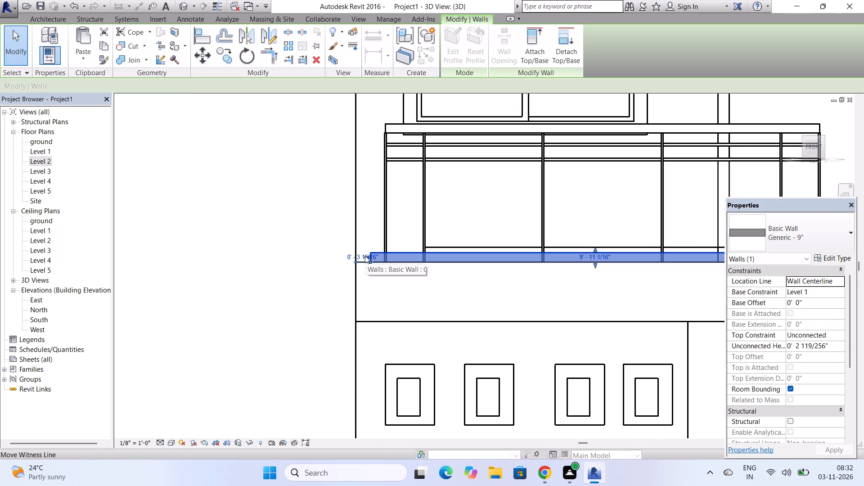
{"action": "left_click_drag", "start_coordinate": [365, 256], "coordinate": [357, 256]}
{"action": "scroll", "coordinate": [357, 259], "scroll_direction": "up", "scroll_amount": 8}
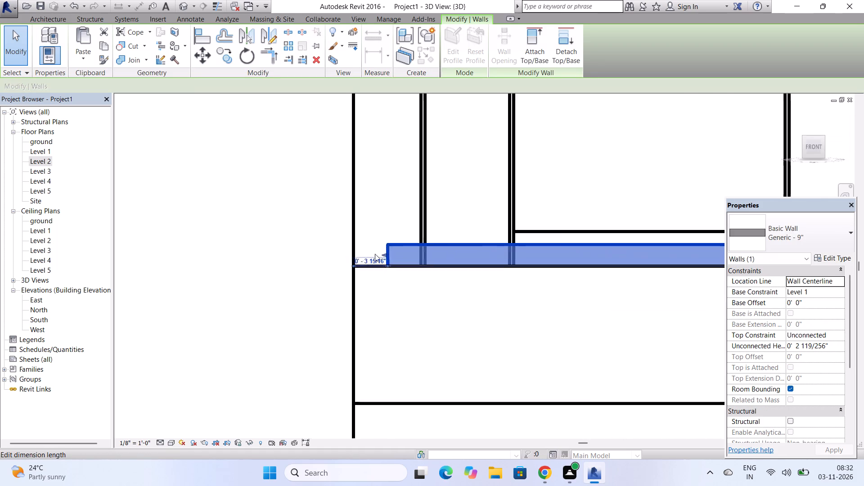
{"action": "left_click_drag", "start_coordinate": [395, 252], "coordinate": [389, 252]}
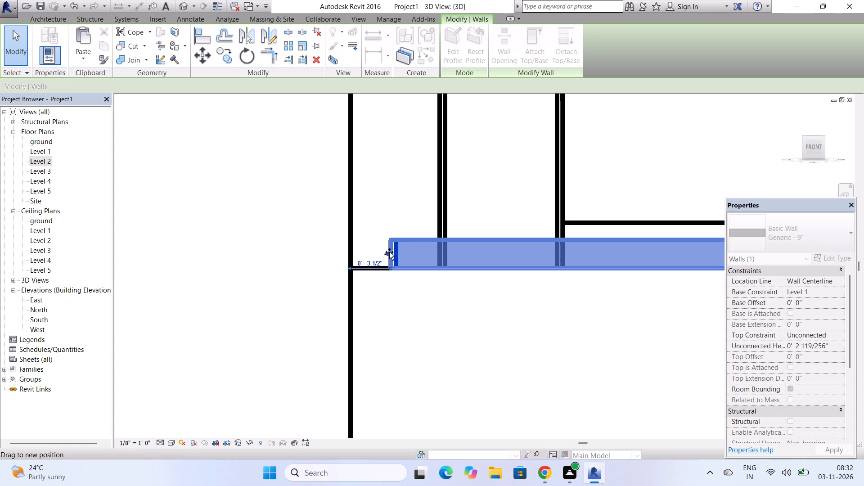
{"action": "left_click_drag", "start_coordinate": [389, 252], "coordinate": [354, 252]}
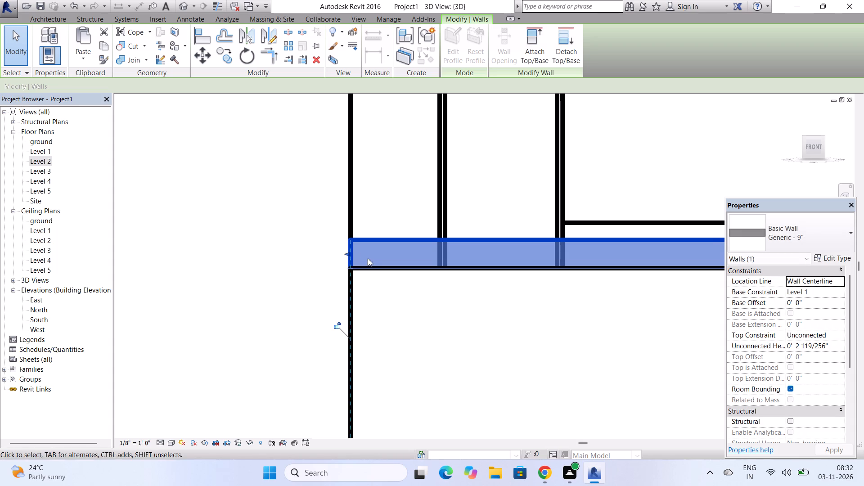
{"action": "key", "text": "Escape"}
{"action": "key", "text": "Escape"}
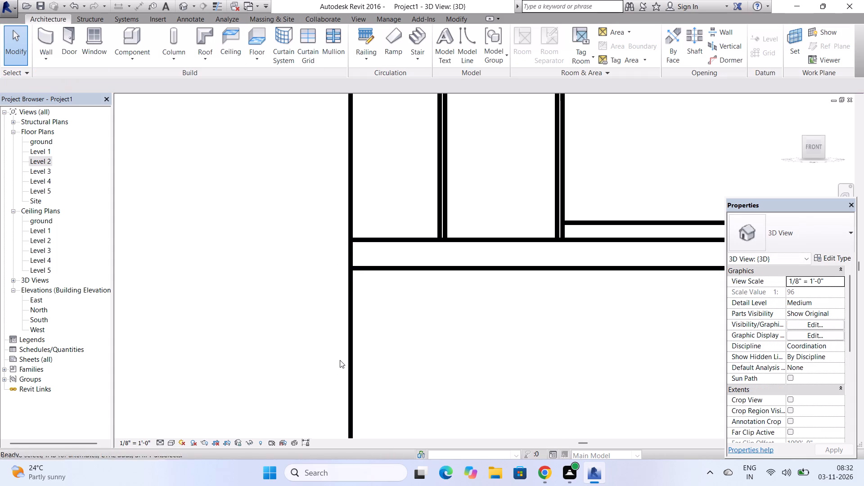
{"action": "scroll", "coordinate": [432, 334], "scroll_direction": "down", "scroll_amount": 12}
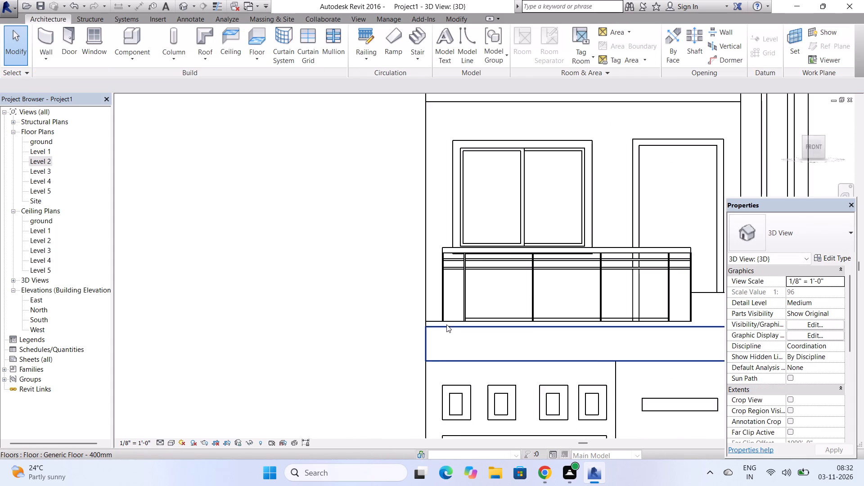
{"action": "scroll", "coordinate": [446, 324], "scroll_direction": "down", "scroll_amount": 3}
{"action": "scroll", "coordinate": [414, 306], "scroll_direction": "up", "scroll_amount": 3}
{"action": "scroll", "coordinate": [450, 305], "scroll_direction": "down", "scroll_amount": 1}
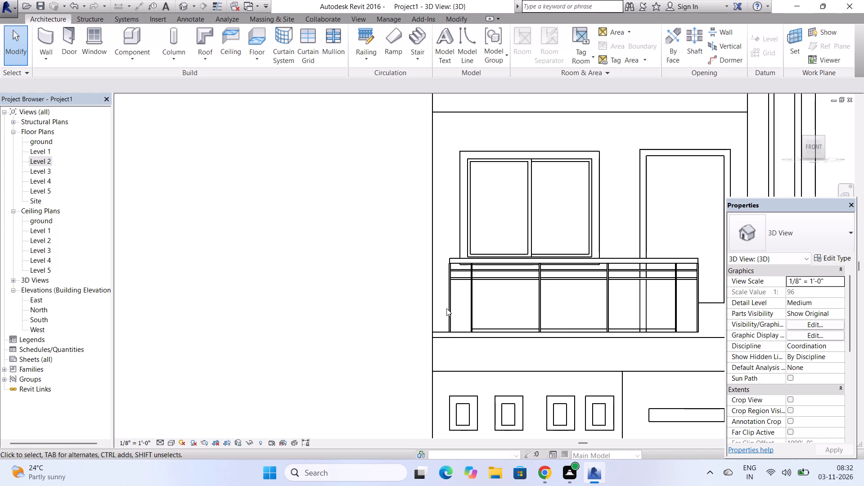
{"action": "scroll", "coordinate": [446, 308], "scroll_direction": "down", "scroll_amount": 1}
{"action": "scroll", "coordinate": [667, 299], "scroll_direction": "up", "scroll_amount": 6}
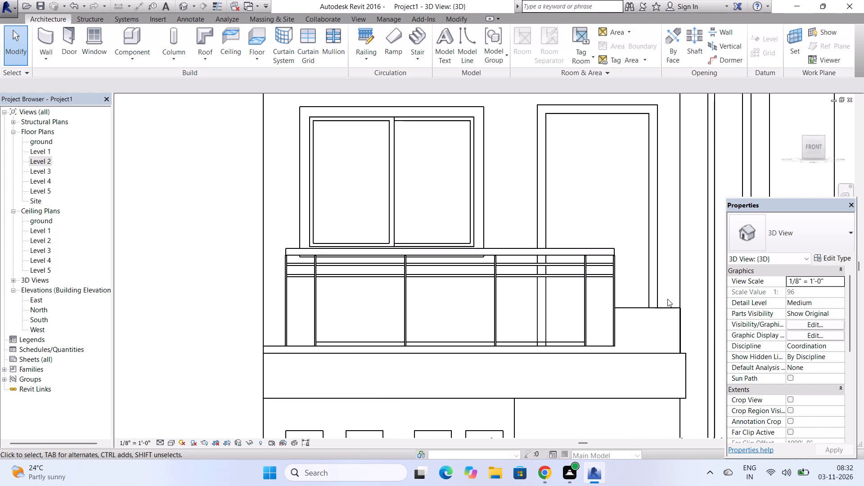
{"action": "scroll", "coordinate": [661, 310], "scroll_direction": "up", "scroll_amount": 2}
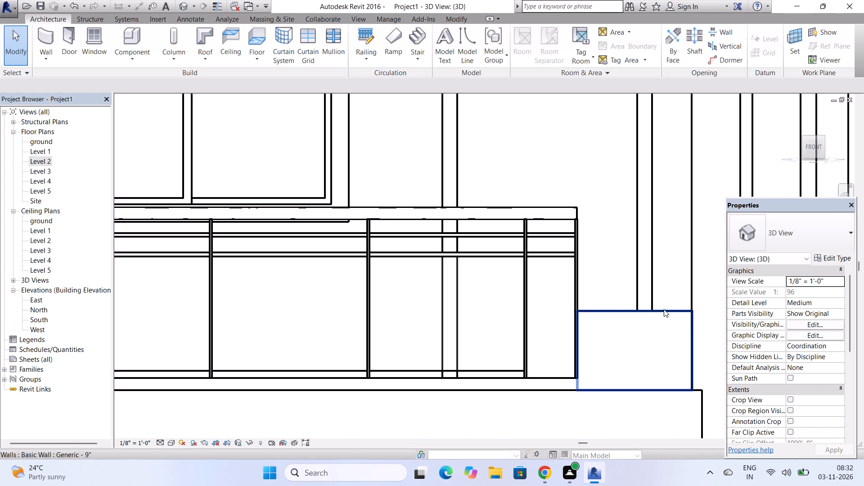
Raise the short front balcony wall beside the tower to about 3' 0 5/8", level with the top of the glass railing.
{"action": "left_click", "coordinate": [670, 309]}
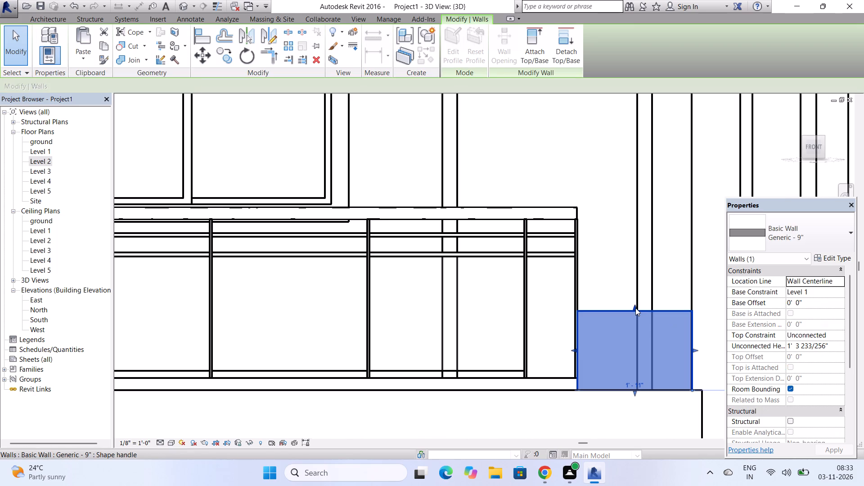
{"action": "left_click_drag", "start_coordinate": [635, 308], "coordinate": [599, 198]}
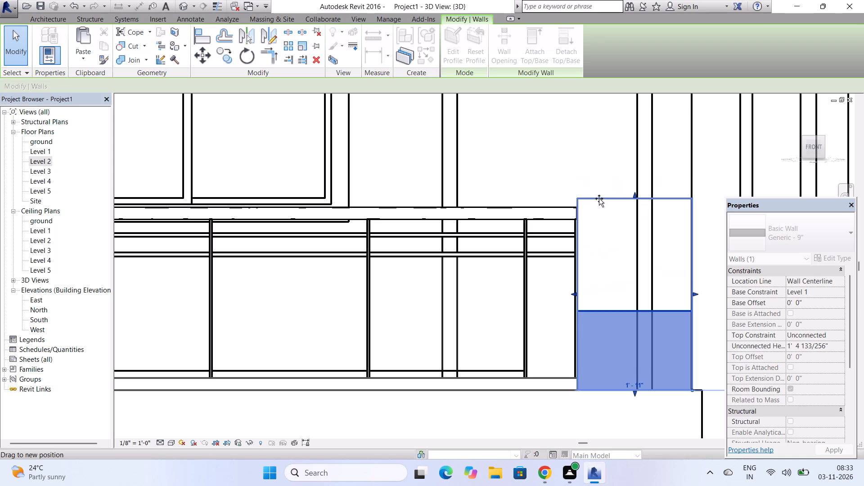
{"action": "left_click_drag", "start_coordinate": [599, 198], "coordinate": [585, 209]}
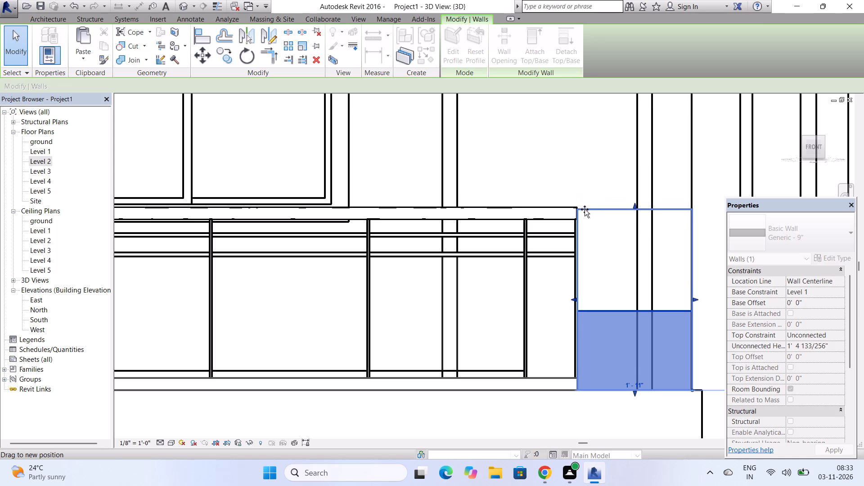
{"action": "left_click_drag", "start_coordinate": [585, 209], "coordinate": [585, 207]}
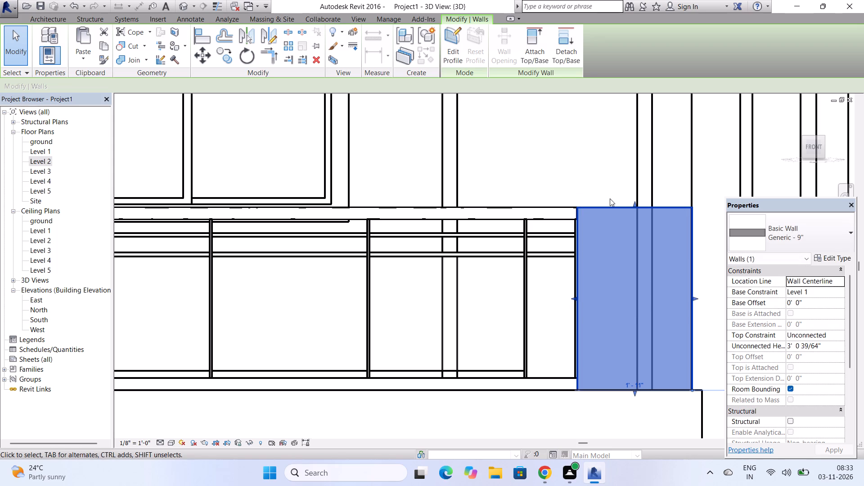
{"action": "key", "text": "Escape"}
{"action": "scroll", "coordinate": [631, 233], "scroll_direction": "down", "scroll_amount": 7}
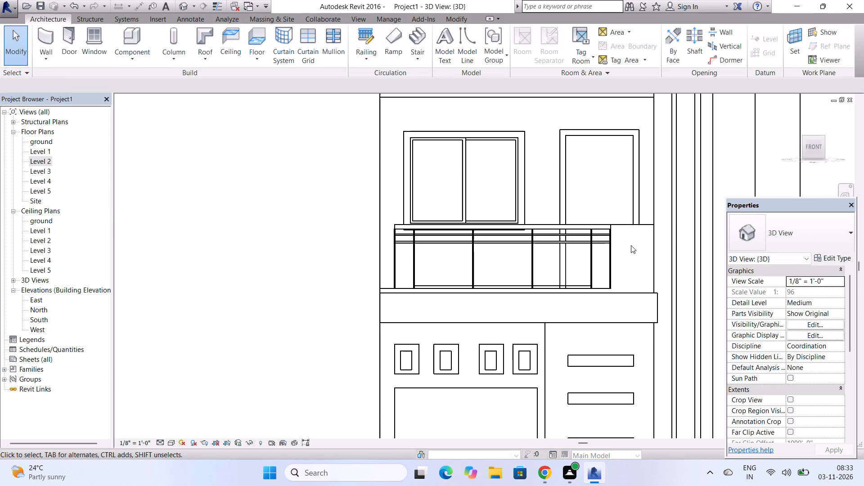
{"action": "scroll", "coordinate": [631, 248], "scroll_direction": "down", "scroll_amount": 3}
Open the glass railing's path for editing and try to stretch its free end to the building's outer edge in the 3D view.
{"action": "scroll", "coordinate": [468, 249], "scroll_direction": "up", "scroll_amount": 2}
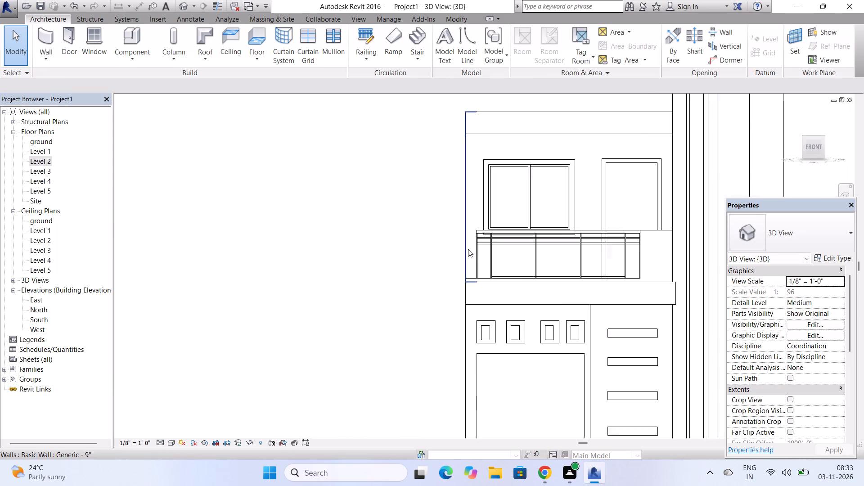
{"action": "scroll", "coordinate": [468, 249], "scroll_direction": "up", "scroll_amount": 6}
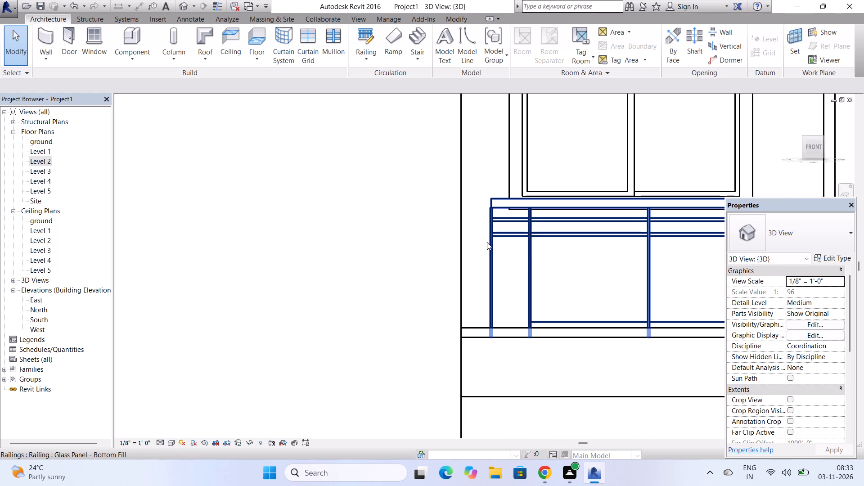
{"action": "left_click", "coordinate": [487, 242]}
{"action": "triple_click", "coordinate": [487, 242]}
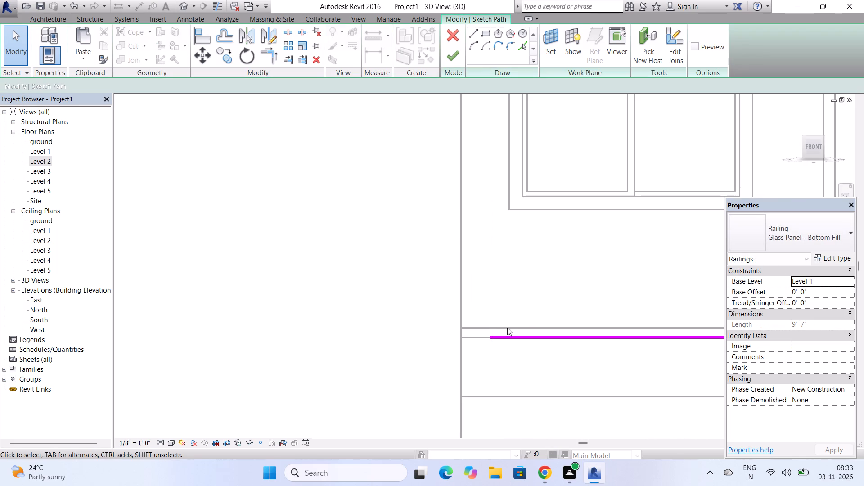
{"action": "scroll", "coordinate": [477, 344], "scroll_direction": "up", "scroll_amount": 7}
{"action": "left_click", "coordinate": [510, 325]}
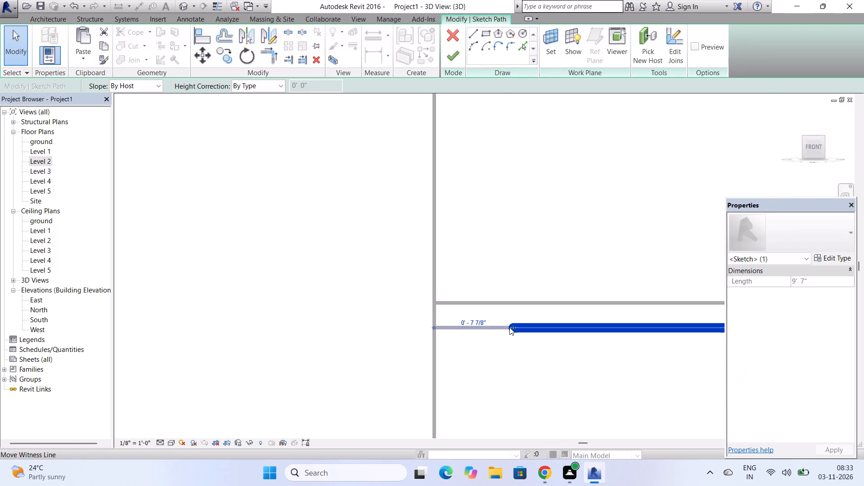
{"action": "left_click_drag", "start_coordinate": [509, 327], "coordinate": [481, 327]}
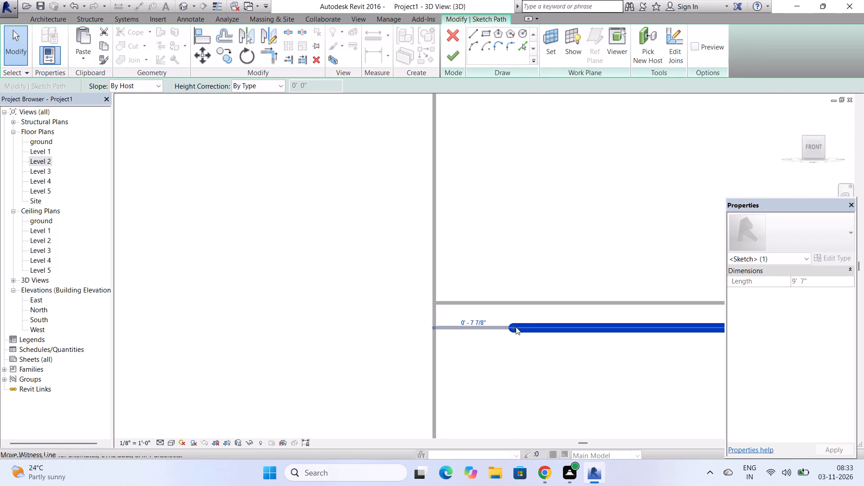
{"action": "left_click_drag", "start_coordinate": [512, 326], "coordinate": [474, 322]}
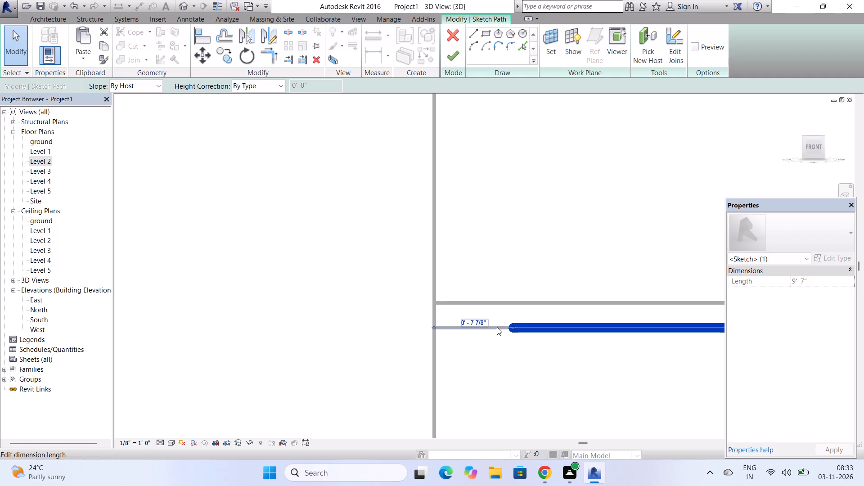
{"action": "scroll", "coordinate": [532, 331], "scroll_direction": "up", "scroll_amount": 4}
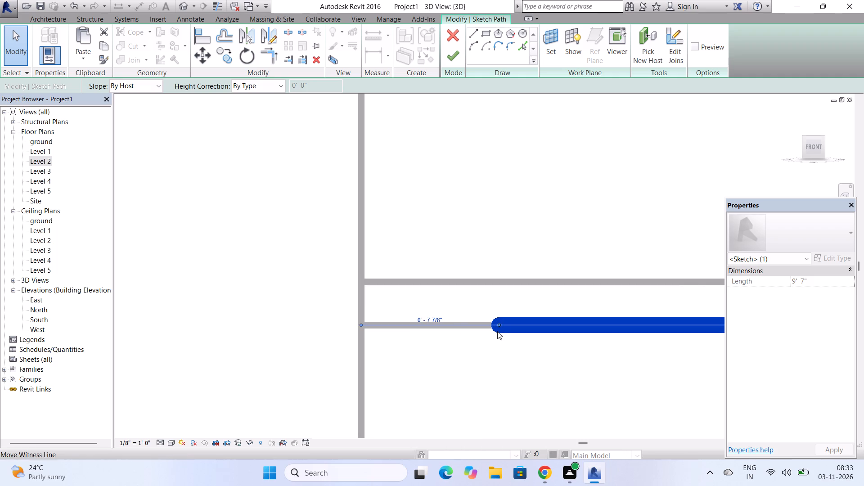
{"action": "left_click_drag", "start_coordinate": [499, 324], "coordinate": [486, 324]}
{"action": "left_click_drag", "start_coordinate": [486, 324], "coordinate": [450, 323]}
In the Level 2 plan, extend the railing path's free end to the building's outer edge, 10' 2 7/8" long, finish the sketch and show it in 3D.
{"action": "scroll", "coordinate": [450, 323], "scroll_direction": "down", "scroll_amount": 20}
{"action": "scroll", "coordinate": [450, 323], "scroll_direction": "down", "scroll_amount": 2}
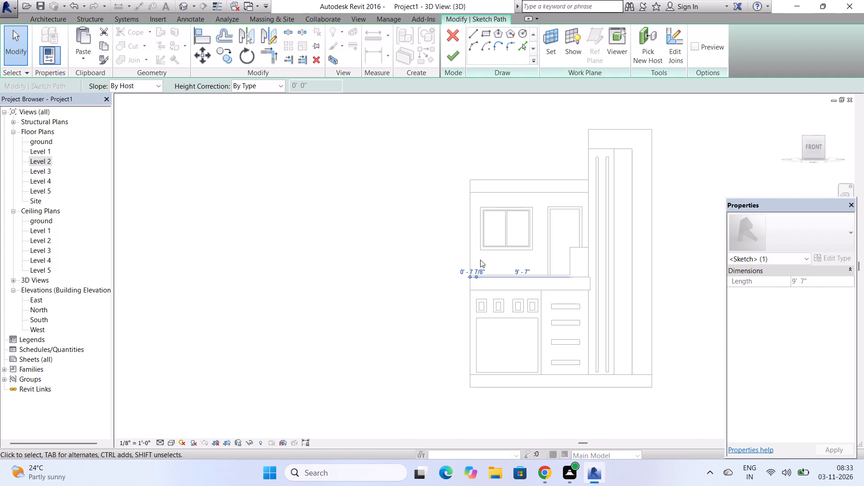
{"action": "double_click", "coordinate": [45, 164]}
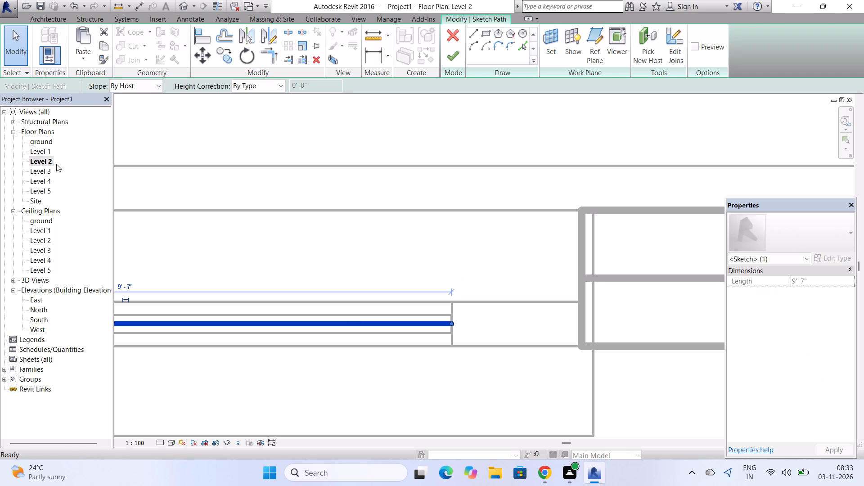
{"action": "scroll", "coordinate": [441, 330], "scroll_direction": "down", "scroll_amount": 7}
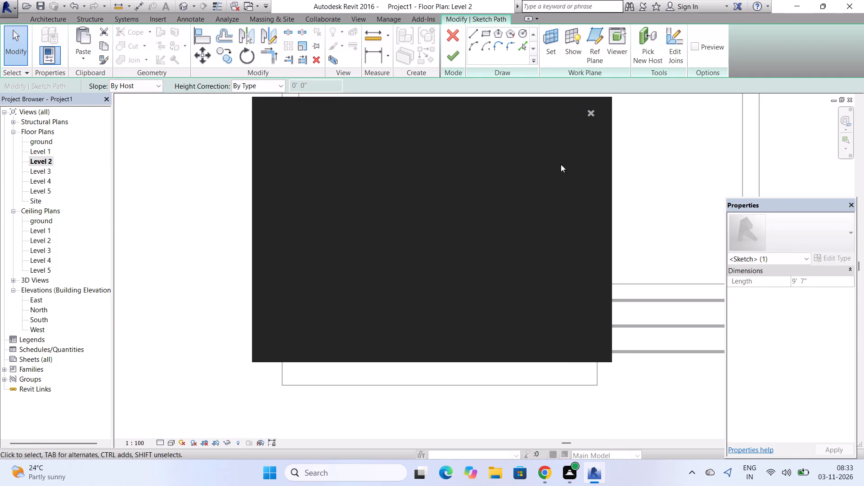
{"action": "left_click", "coordinate": [590, 111]}
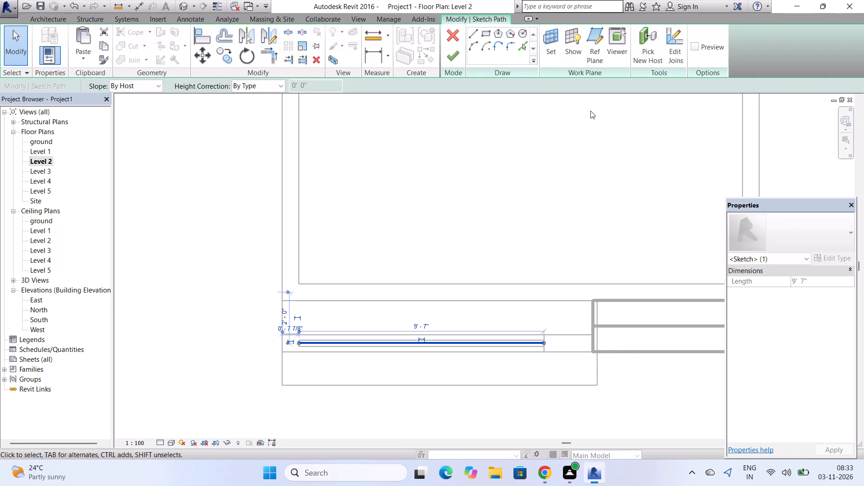
{"action": "scroll", "coordinate": [271, 345], "scroll_direction": "up", "scroll_amount": 11}
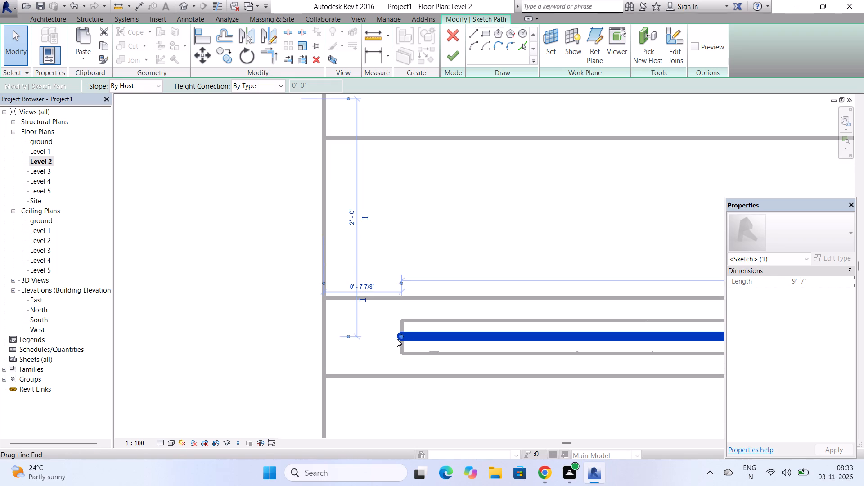
{"action": "left_click_drag", "start_coordinate": [401, 334], "coordinate": [396, 334]}
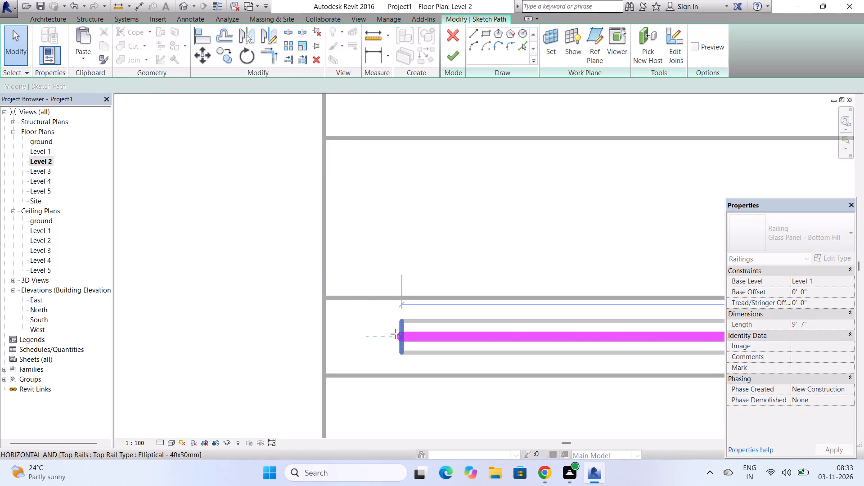
{"action": "left_click_drag", "start_coordinate": [396, 334], "coordinate": [324, 335]}
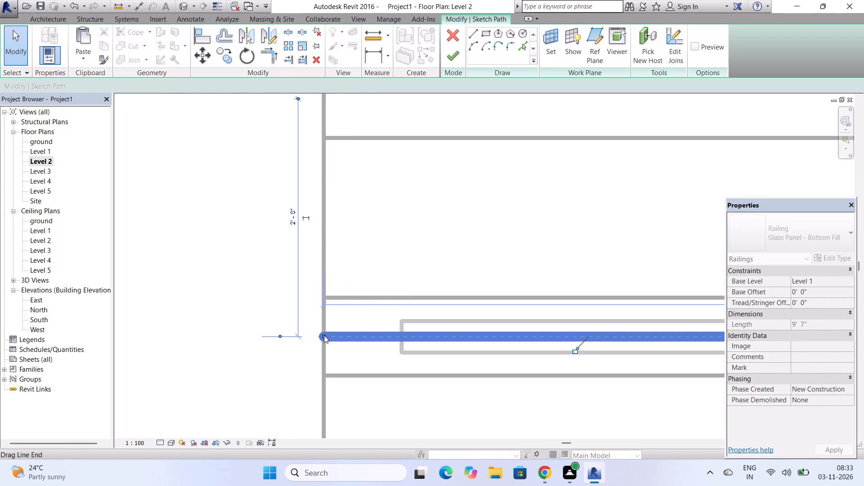
{"action": "left_click", "coordinate": [450, 58]}
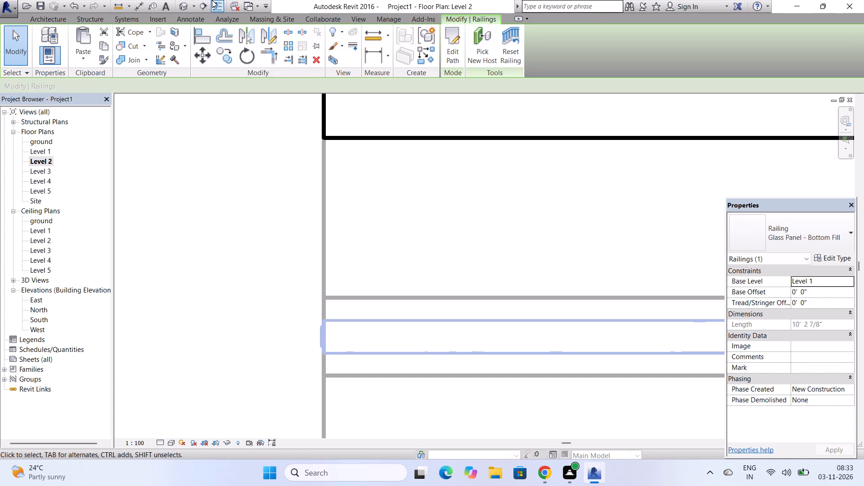
{"action": "left_click", "coordinate": [184, 8]}
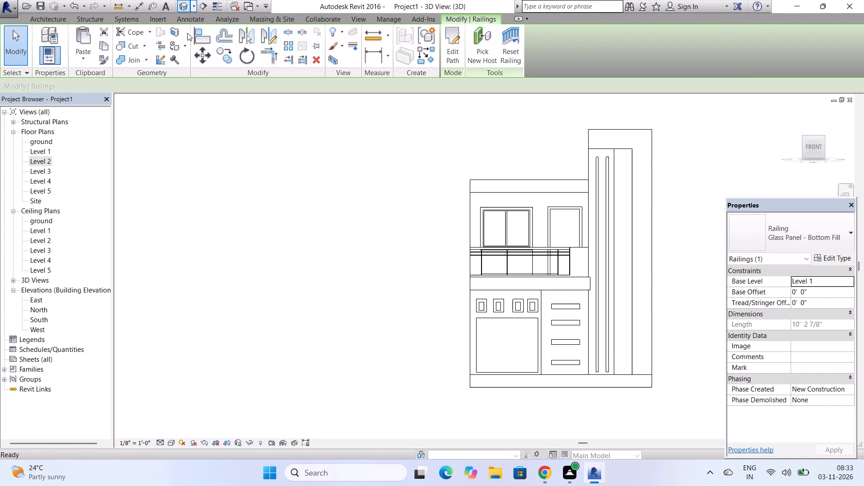
{"action": "scroll", "coordinate": [553, 255], "scroll_direction": "up", "scroll_amount": 3}
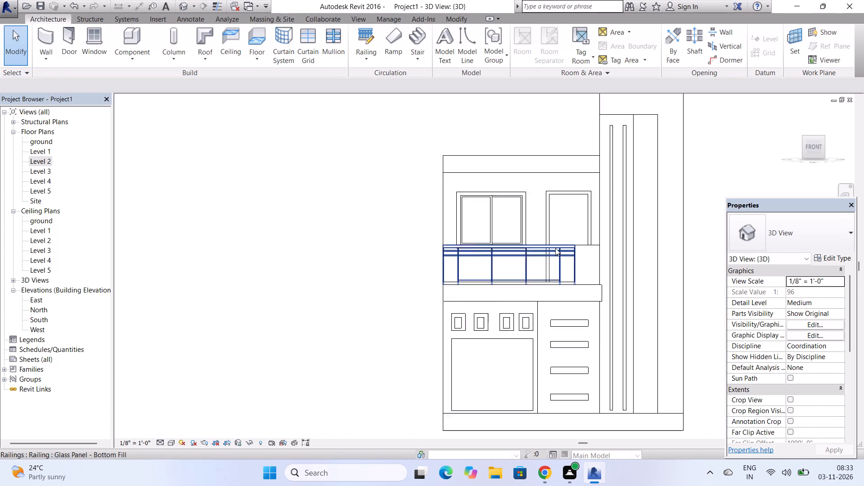
{"action": "scroll", "coordinate": [555, 248], "scroll_direction": "up", "scroll_amount": 4}
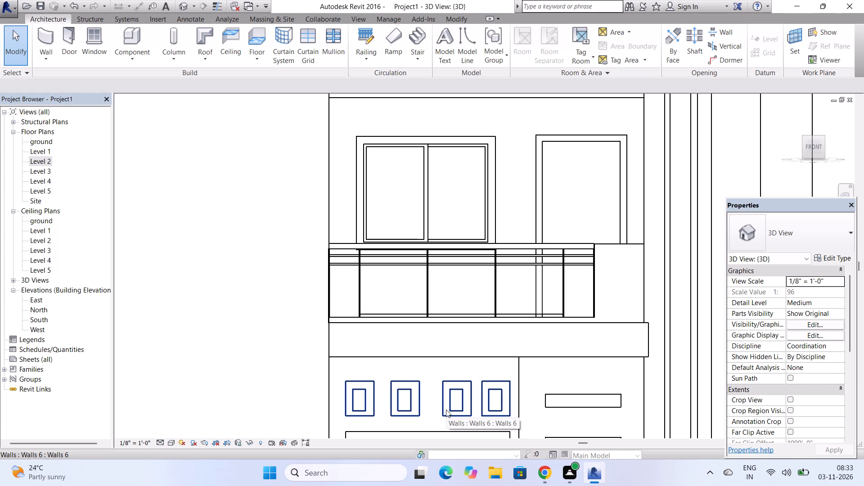
Set the 3D view's visual style to Realistic.
{"action": "scroll", "coordinate": [443, 312], "scroll_direction": "down", "scroll_amount": 2}
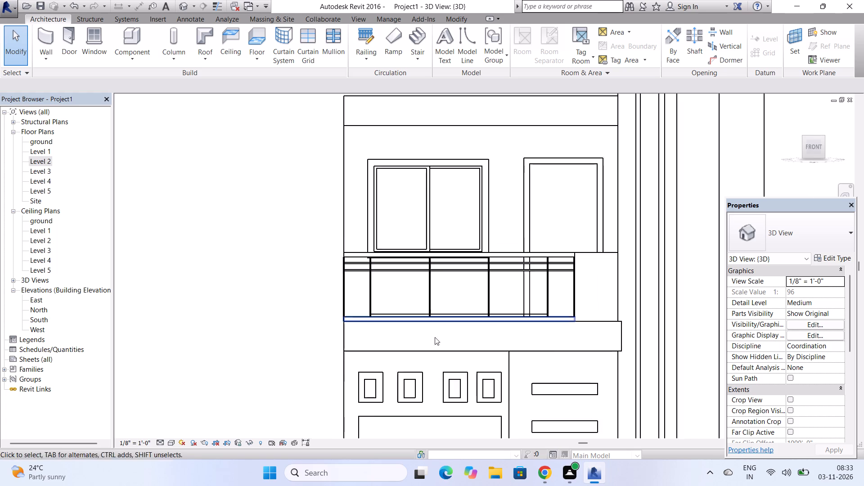
{"action": "scroll", "coordinate": [420, 367], "scroll_direction": "down", "scroll_amount": 8}
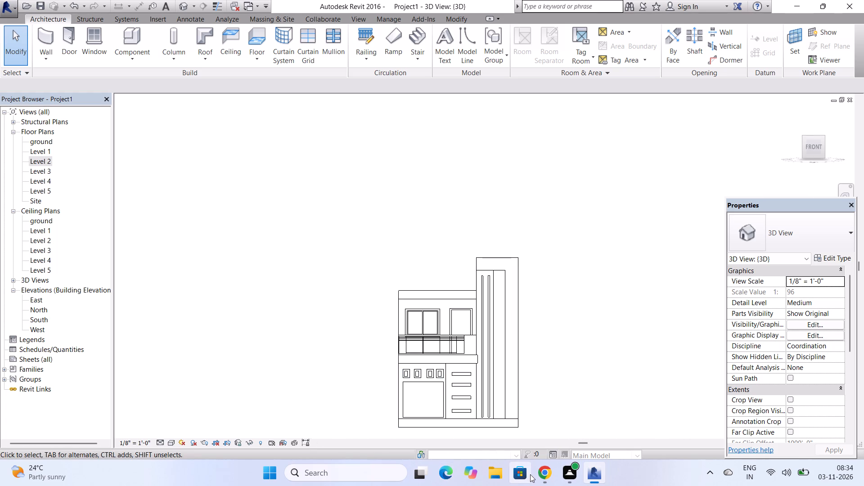
{"action": "left_click", "coordinate": [171, 445]}
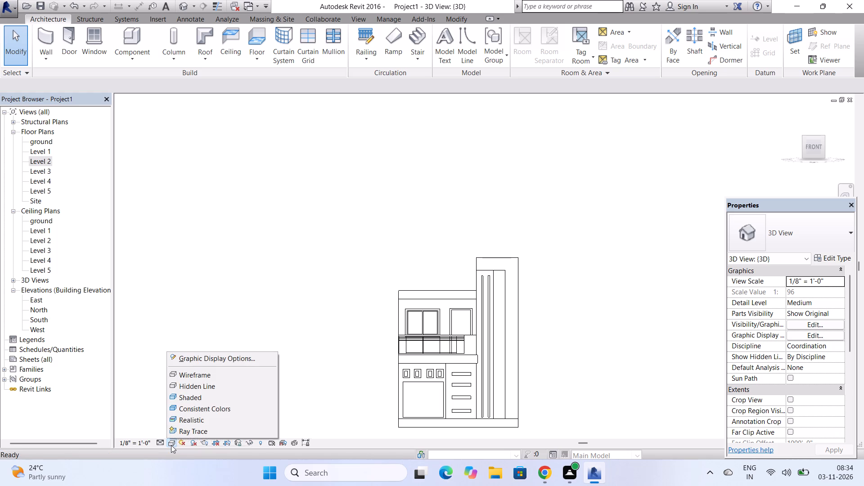
{"action": "left_click", "coordinate": [182, 420]}
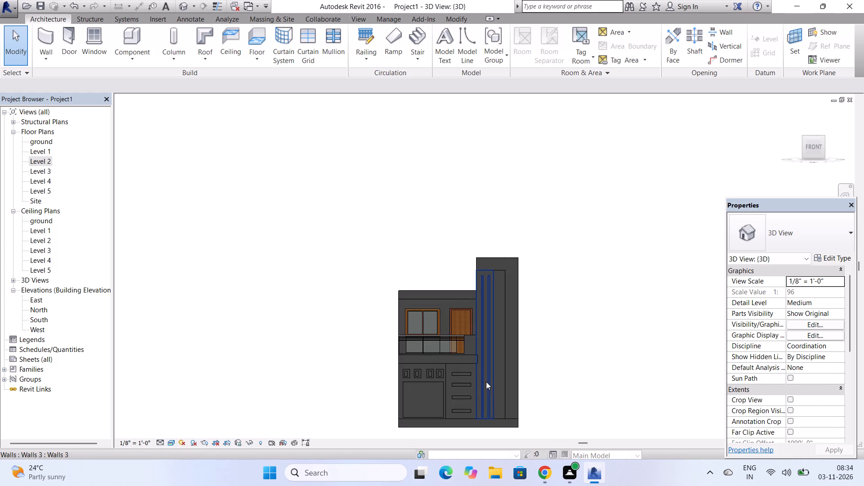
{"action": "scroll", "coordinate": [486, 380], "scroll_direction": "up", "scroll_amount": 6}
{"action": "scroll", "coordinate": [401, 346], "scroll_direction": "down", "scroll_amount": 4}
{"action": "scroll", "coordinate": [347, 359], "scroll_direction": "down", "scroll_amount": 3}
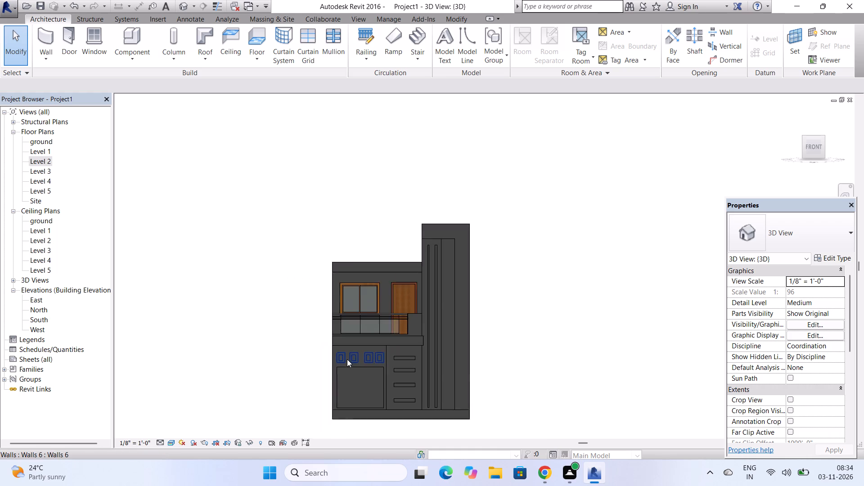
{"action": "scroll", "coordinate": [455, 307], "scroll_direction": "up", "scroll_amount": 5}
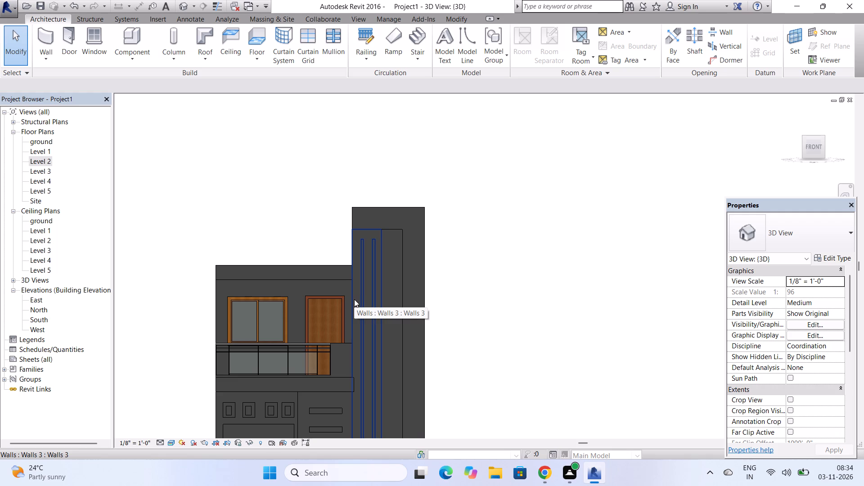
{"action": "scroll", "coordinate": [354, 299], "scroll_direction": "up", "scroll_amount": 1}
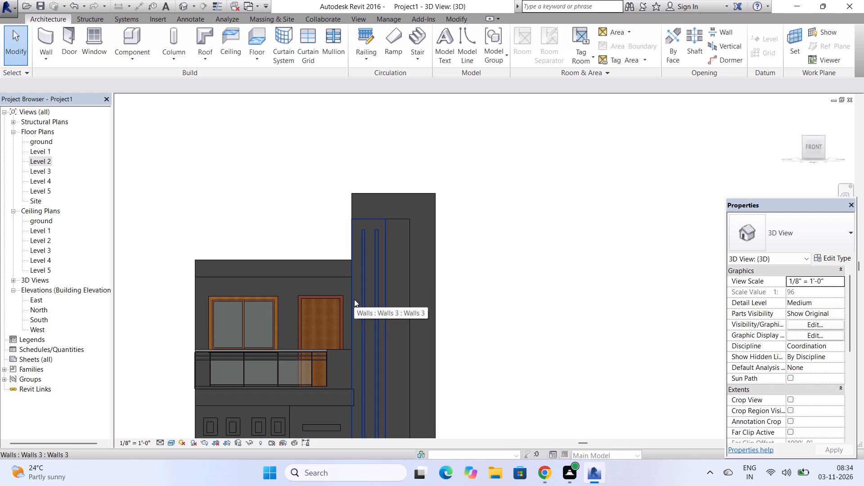
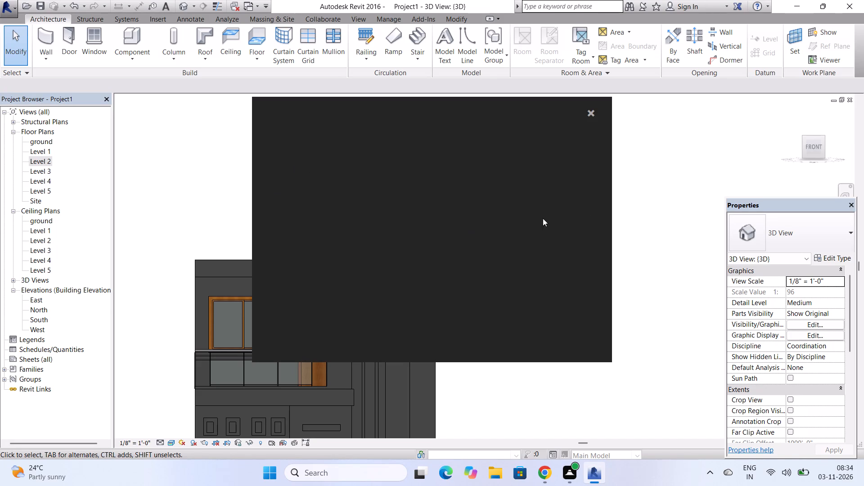
Slim the tower's L-shaped front frame by raising its top band's lower edge and aligning its vertical band's inner edge with the 9" wall.
{"action": "left_click", "coordinate": [588, 116]}
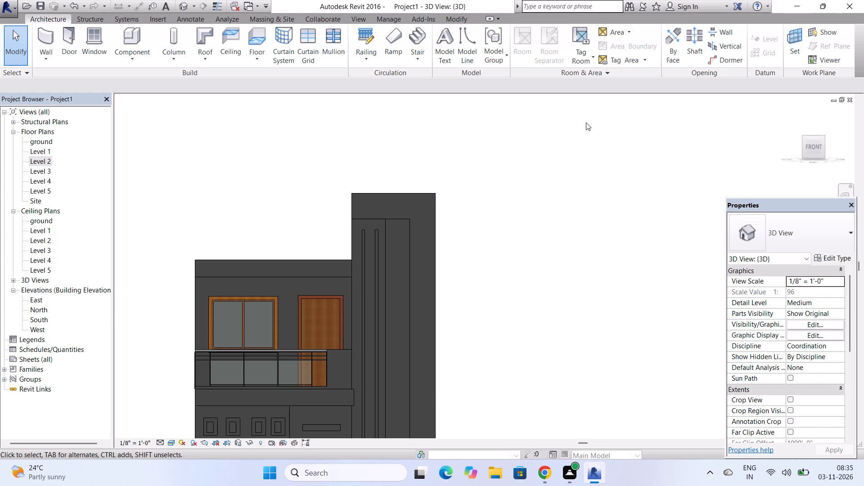
{"action": "scroll", "coordinate": [362, 201], "scroll_direction": "up", "scroll_amount": 3}
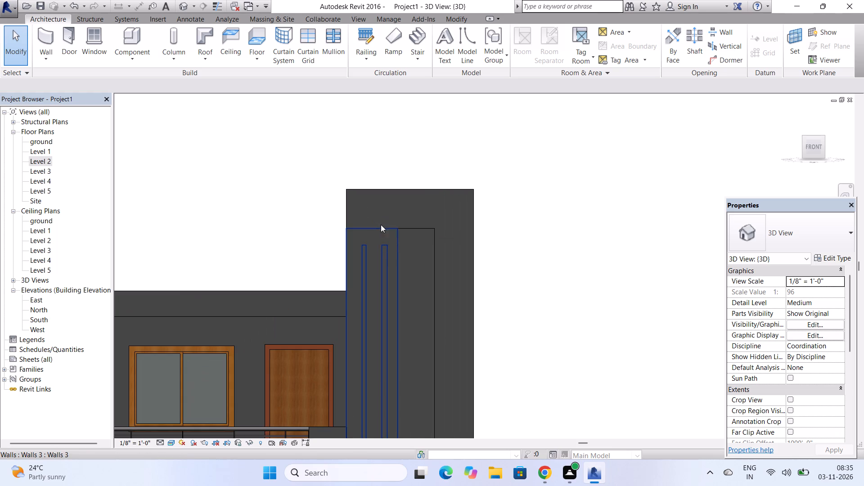
{"action": "left_click", "coordinate": [423, 229]}
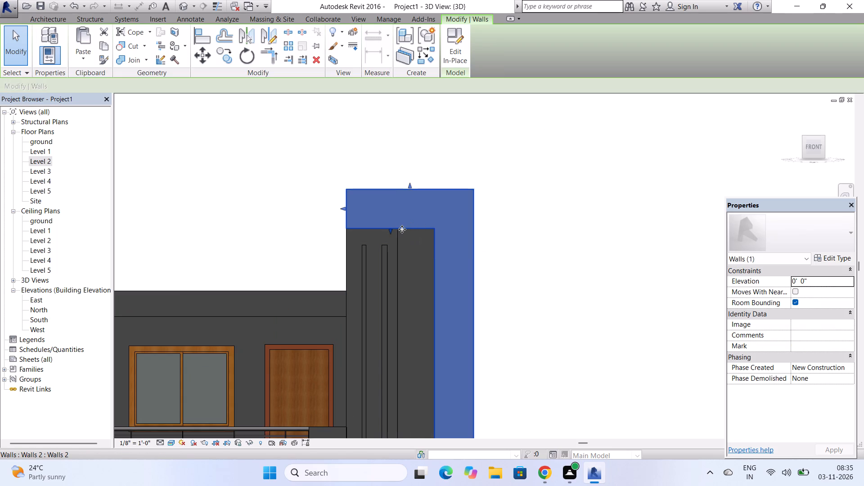
{"action": "scroll", "coordinate": [402, 229], "scroll_direction": "up", "scroll_amount": 4}
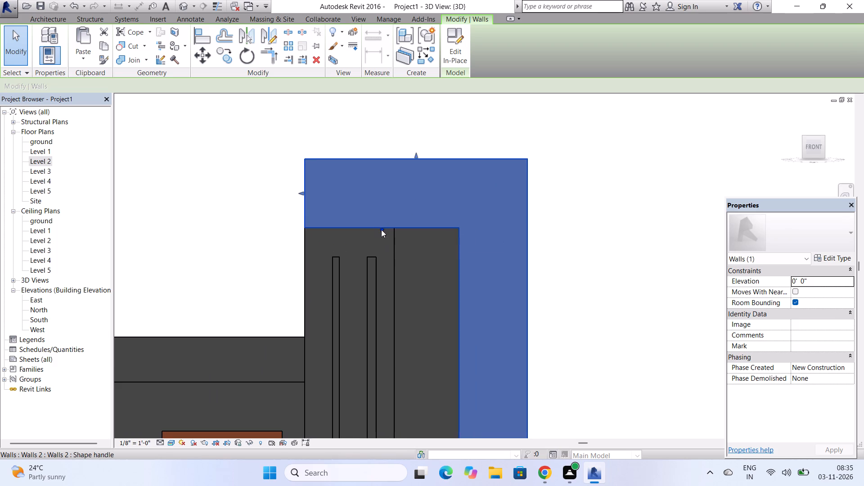
{"action": "left_click_drag", "start_coordinate": [380, 229], "coordinate": [411, 186]}
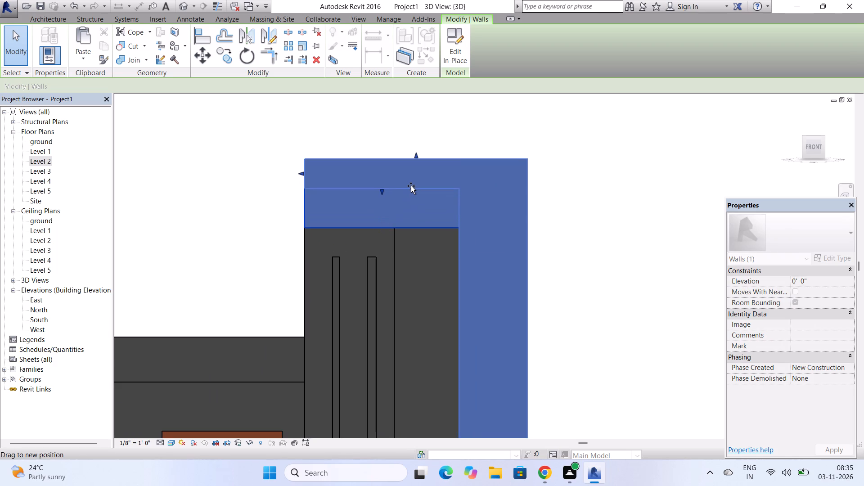
{"action": "left_click_drag", "start_coordinate": [411, 186], "coordinate": [412, 180]}
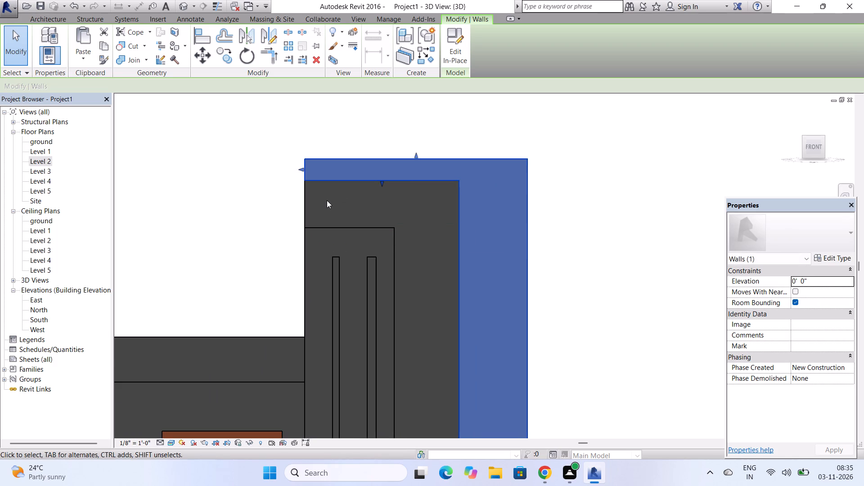
{"action": "scroll", "coordinate": [326, 203], "scroll_direction": "down", "scroll_amount": 8}
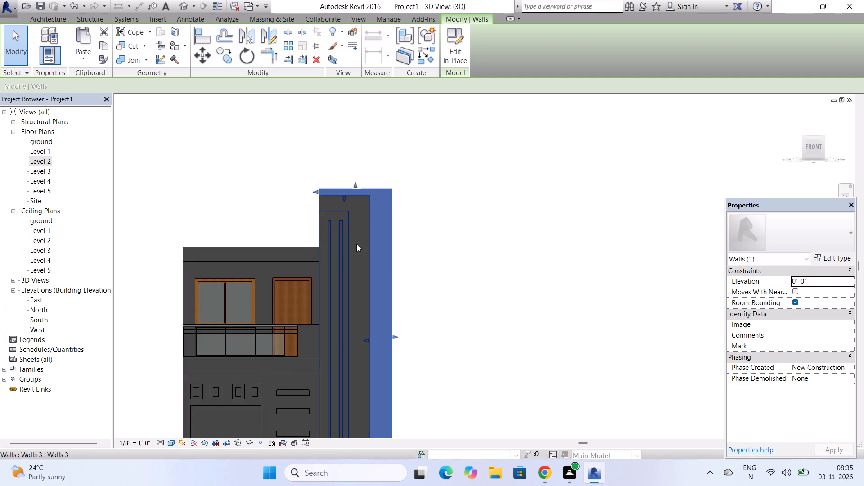
{"action": "scroll", "coordinate": [345, 355], "scroll_direction": "up", "scroll_amount": 6}
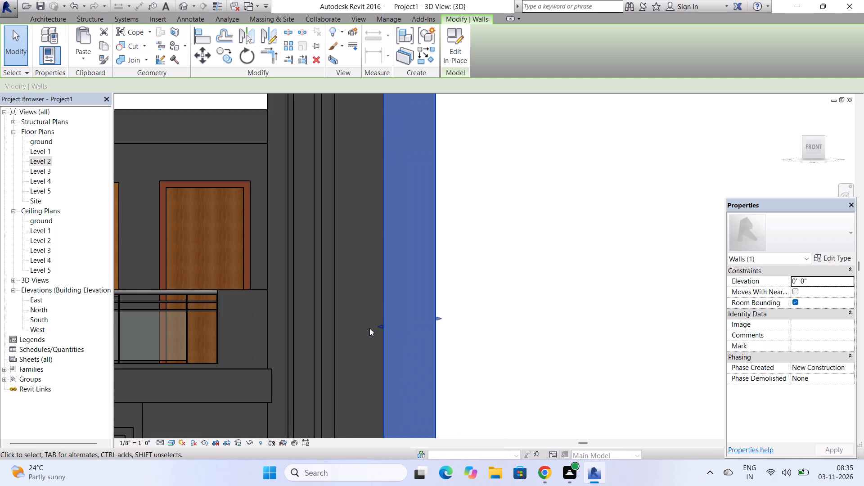
{"action": "left_click_drag", "start_coordinate": [375, 327], "coordinate": [416, 323]}
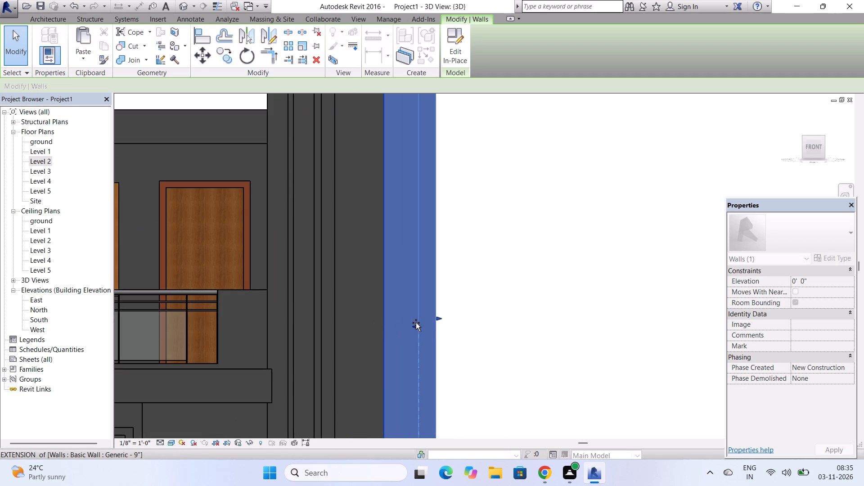
{"action": "left_click_drag", "start_coordinate": [416, 323], "coordinate": [411, 323]}
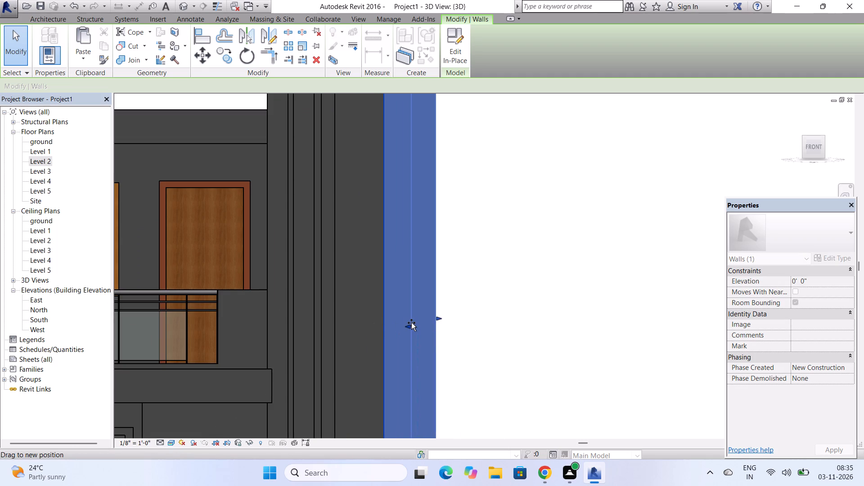
{"action": "left_click_drag", "start_coordinate": [411, 323], "coordinate": [414, 323]}
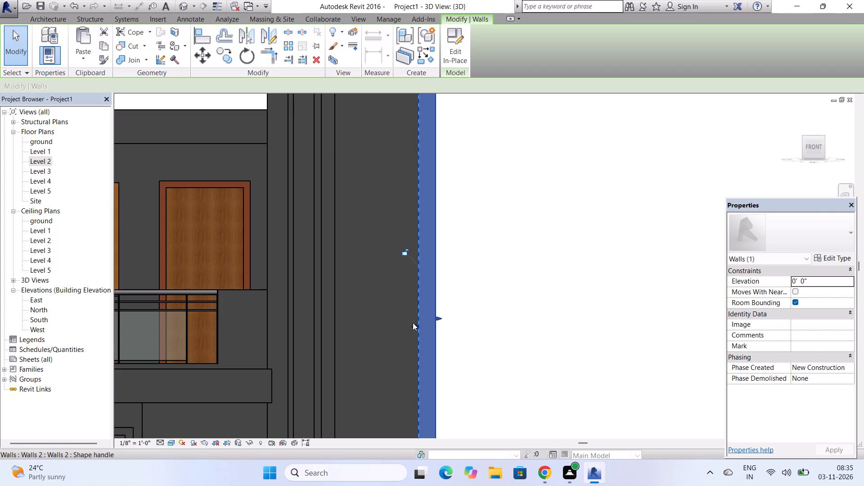
{"action": "scroll", "coordinate": [375, 341], "scroll_direction": "down", "scroll_amount": 5}
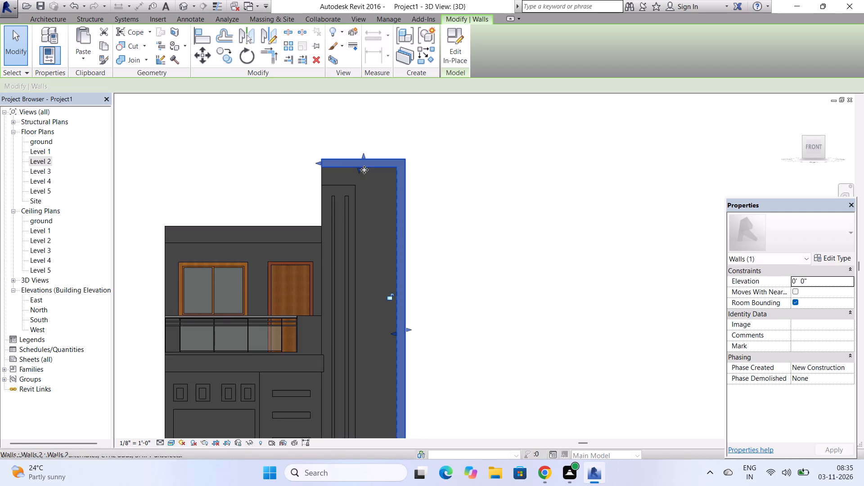
{"action": "left_click", "coordinate": [346, 106]}
Extend the top of the tower's slotted facade panel up to the underside of the frame's top band.
{"action": "scroll", "coordinate": [352, 176], "scroll_direction": "up", "scroll_amount": 2}
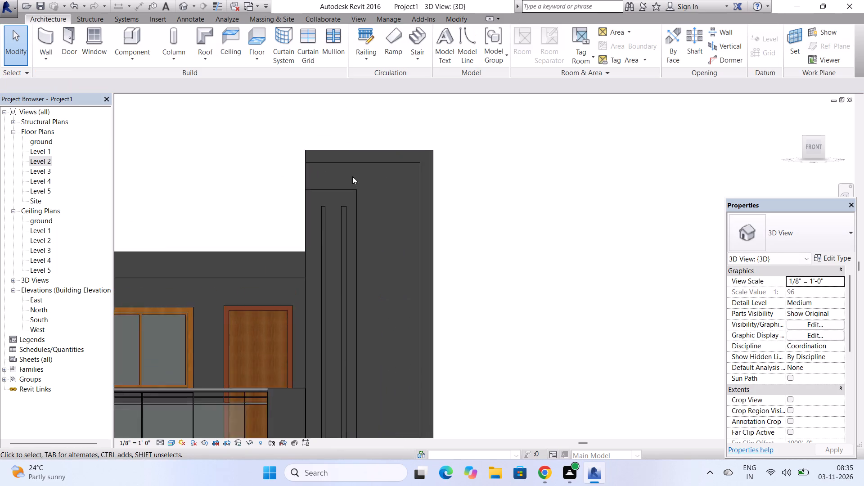
{"action": "scroll", "coordinate": [352, 176], "scroll_direction": "up", "scroll_amount": 3}
{"action": "left_click", "coordinate": [307, 194]}
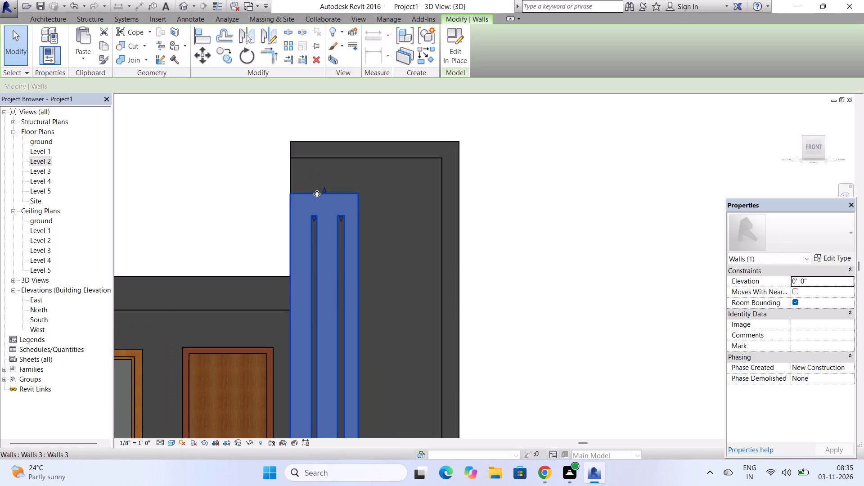
{"action": "left_click_drag", "start_coordinate": [322, 194], "coordinate": [321, 180]}
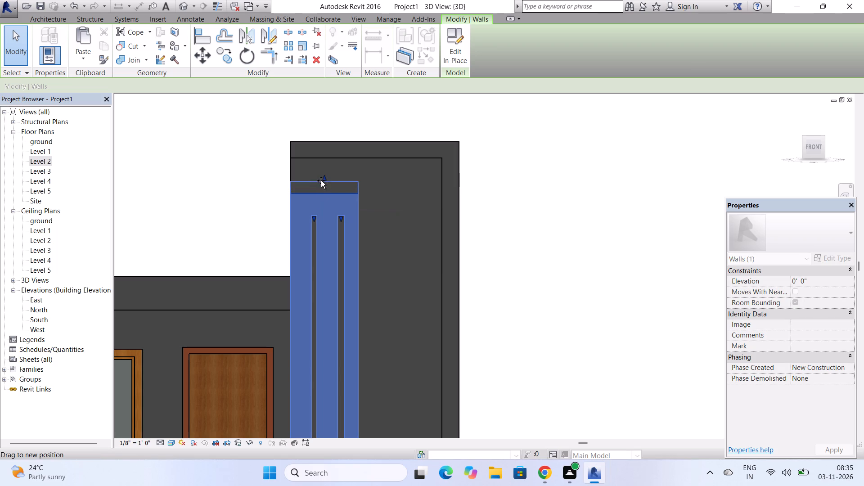
{"action": "left_click_drag", "start_coordinate": [321, 180], "coordinate": [342, 163]}
{"action": "left_click_drag", "start_coordinate": [342, 163], "coordinate": [341, 157]}
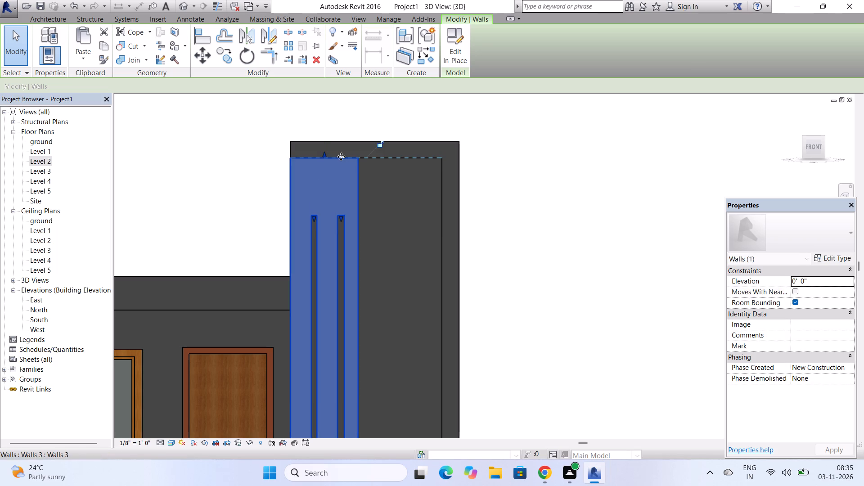
Lengthen both vertical slots in the tower's facade panel upward so their tops sit level, just below the panel's new top edge.
{"action": "scroll", "coordinate": [310, 207], "scroll_direction": "up", "scroll_amount": 3}
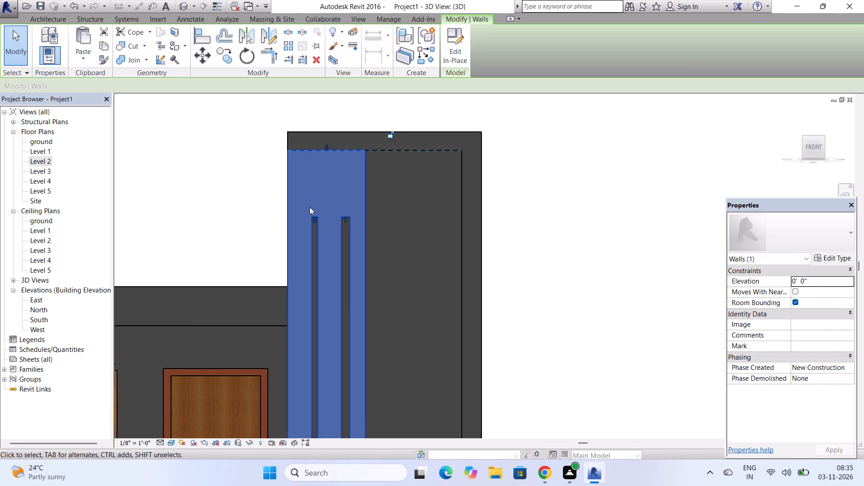
{"action": "scroll", "coordinate": [310, 207], "scroll_direction": "up", "scroll_amount": 1}
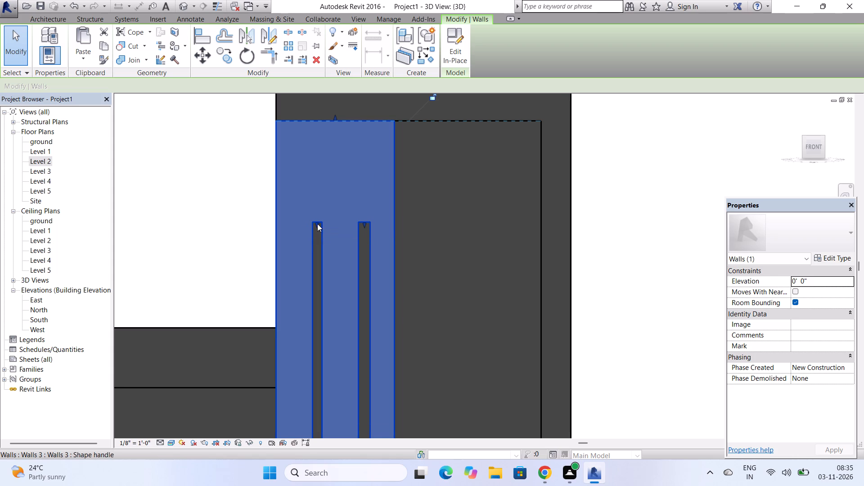
{"action": "left_click_drag", "start_coordinate": [317, 224], "coordinate": [327, 157]}
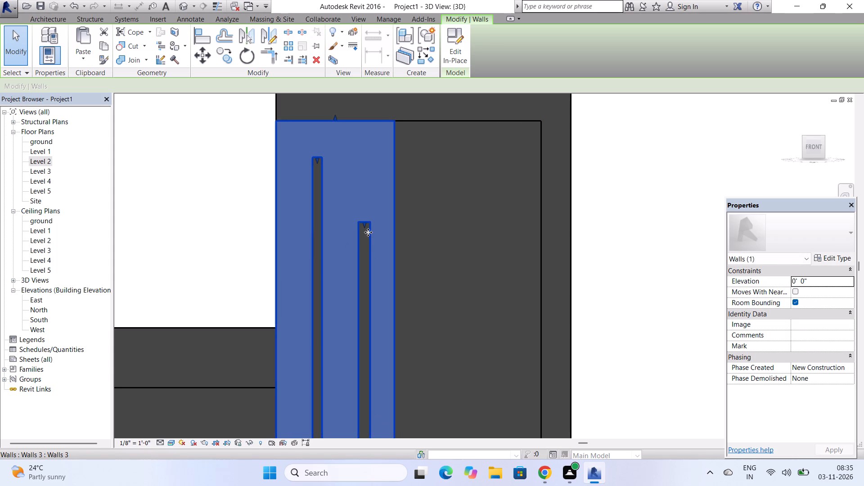
{"action": "left_click_drag", "start_coordinate": [365, 223], "coordinate": [371, 175]}
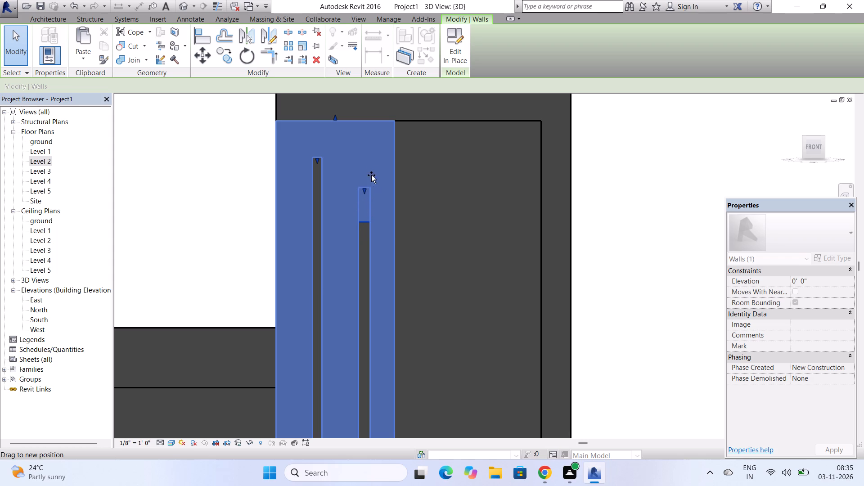
{"action": "left_click_drag", "start_coordinate": [371, 175], "coordinate": [378, 160]}
{"action": "scroll", "coordinate": [511, 189], "scroll_direction": "down", "scroll_amount": 7}
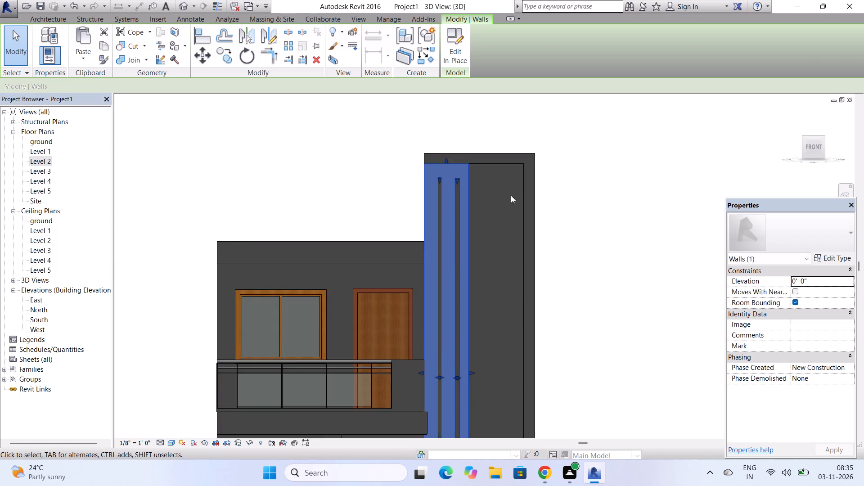
{"action": "scroll", "coordinate": [512, 196], "scroll_direction": "down", "scroll_amount": 3}
{"action": "left_click", "coordinate": [497, 137]}
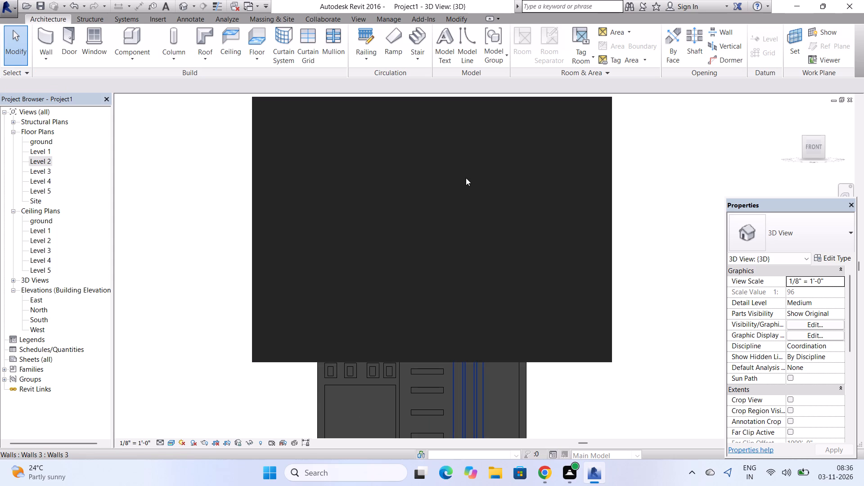
Start a new in-place model in the Walls family category, keeping the suggested name.
{"action": "left_click", "coordinate": [593, 117]}
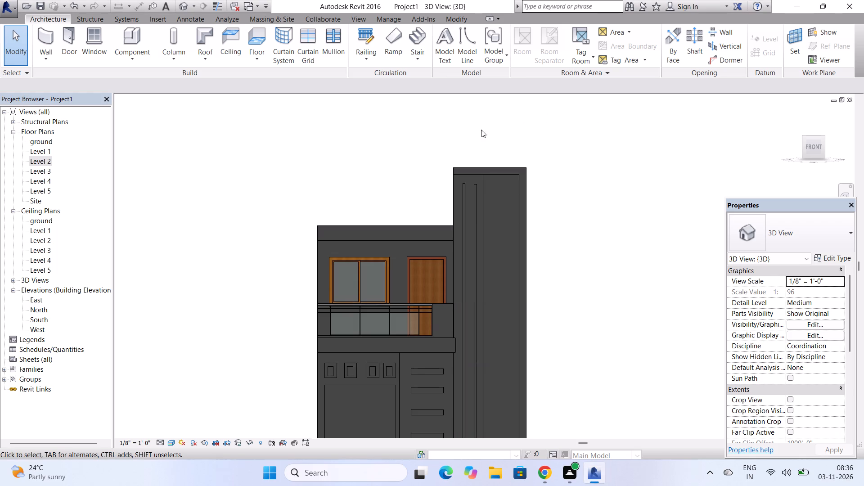
{"action": "scroll", "coordinate": [399, 146], "scroll_direction": "down", "scroll_amount": 3}
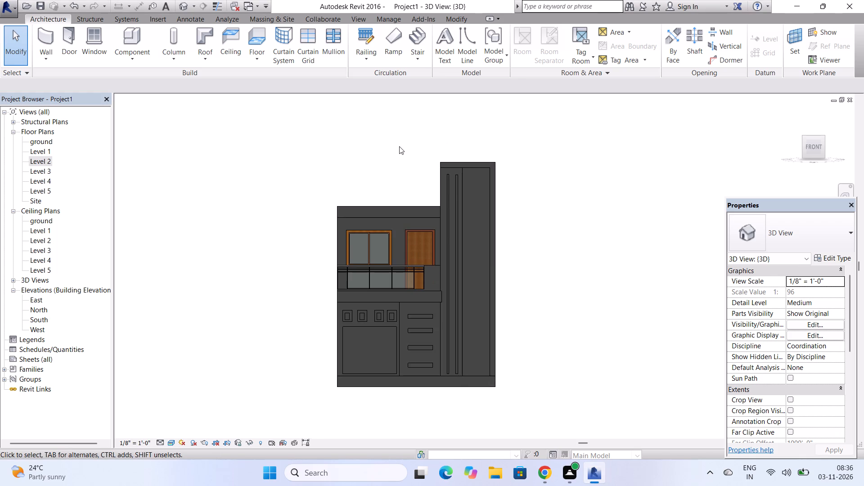
{"action": "scroll", "coordinate": [475, 295], "scroll_direction": "up", "scroll_amount": 4}
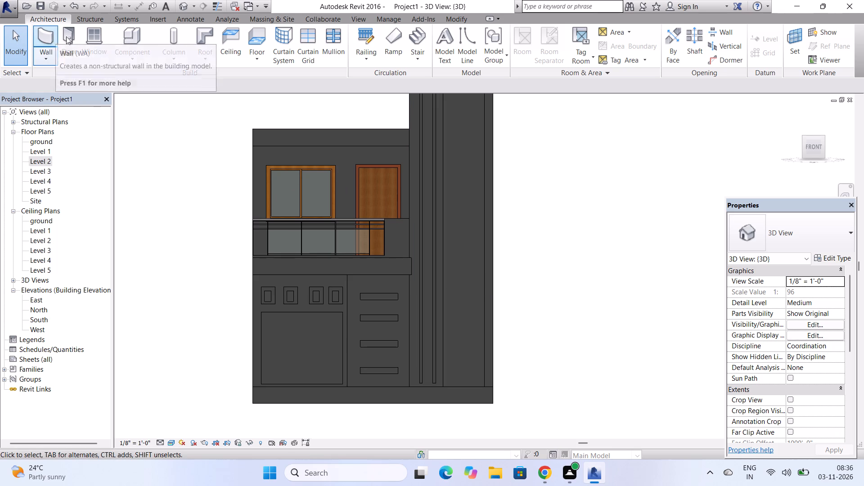
{"action": "left_click", "coordinate": [143, 52]}
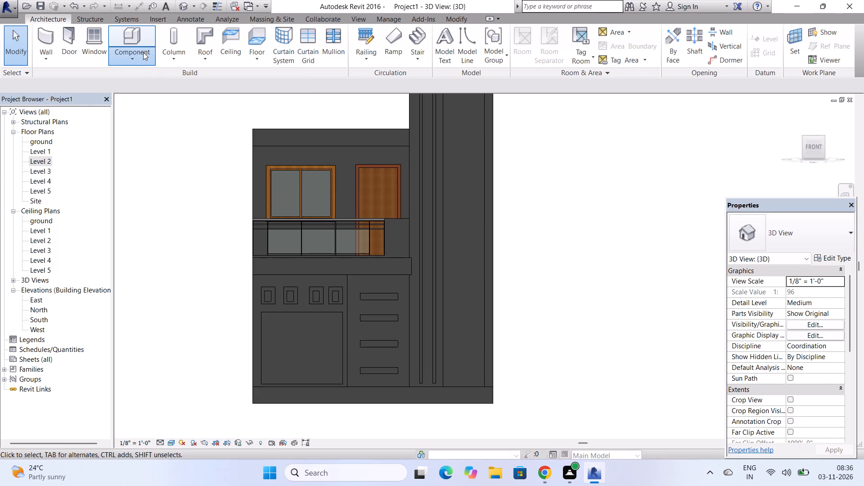
{"action": "left_click", "coordinate": [139, 95]}
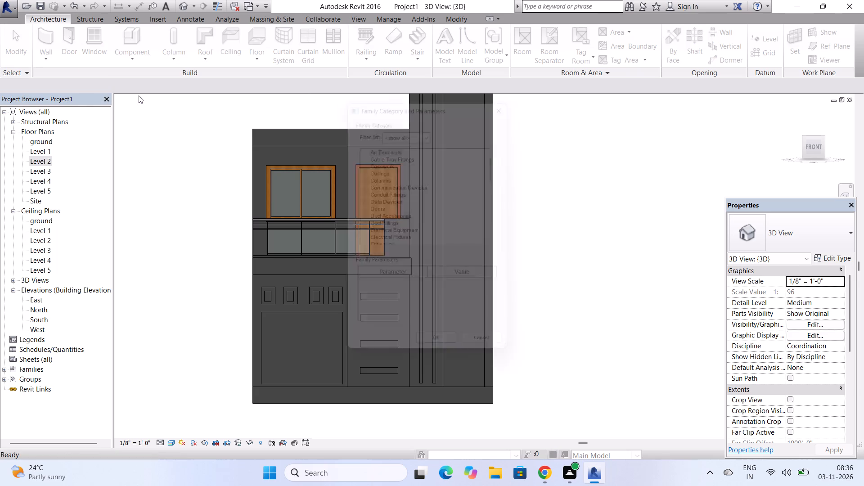
{"action": "scroll", "coordinate": [397, 182], "scroll_direction": "down", "scroll_amount": 13}
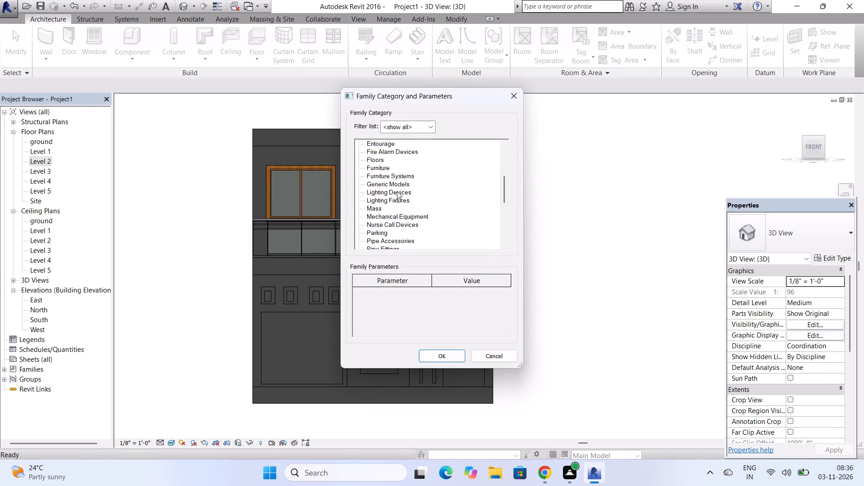
{"action": "scroll", "coordinate": [397, 191], "scroll_direction": "down", "scroll_amount": 7}
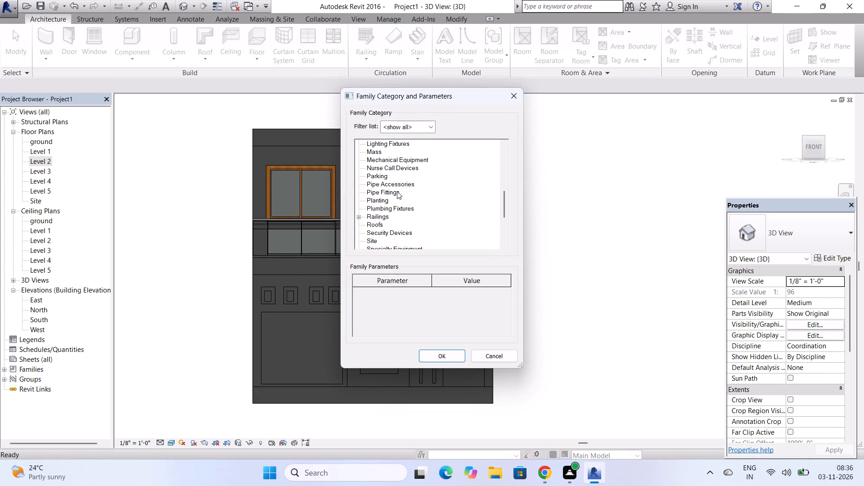
{"action": "scroll", "coordinate": [397, 191], "scroll_direction": "down", "scroll_amount": 16}
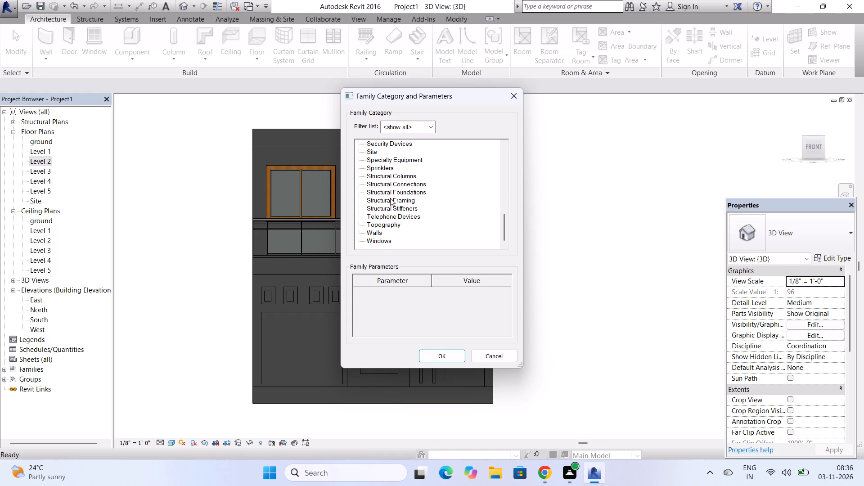
{"action": "left_click", "coordinate": [371, 229]}
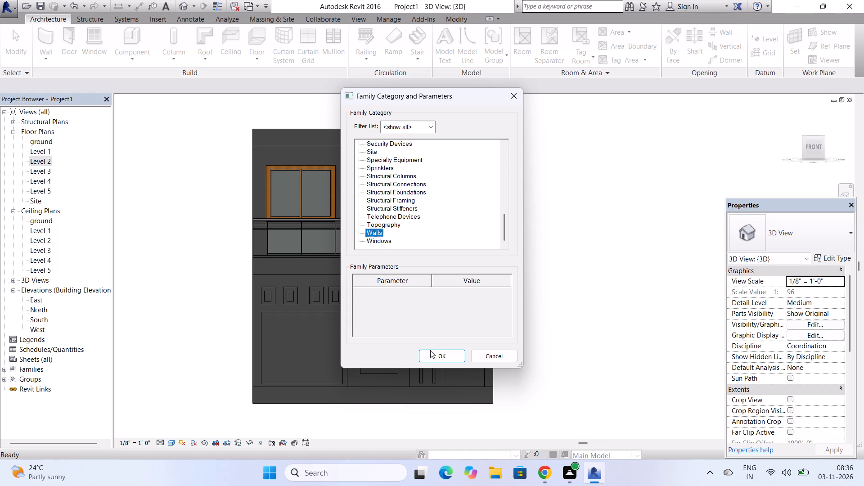
{"action": "left_click", "coordinate": [430, 350]}
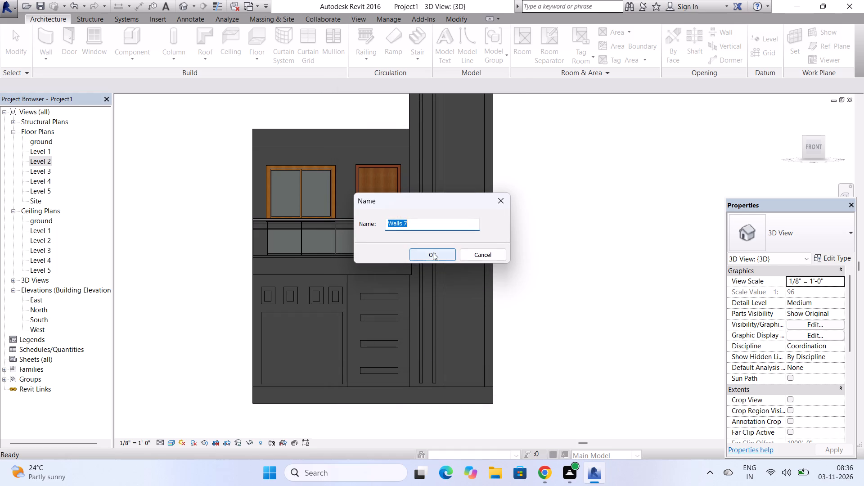
{"action": "left_click", "coordinate": [433, 252]}
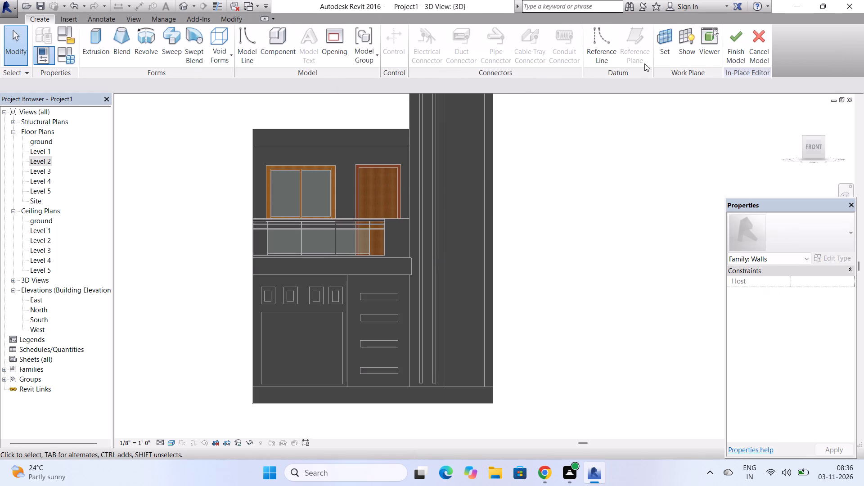
Set the work plane by picking the front face of the 9" wall beside the glass balcony railing.
{"action": "left_click", "coordinate": [669, 52]}
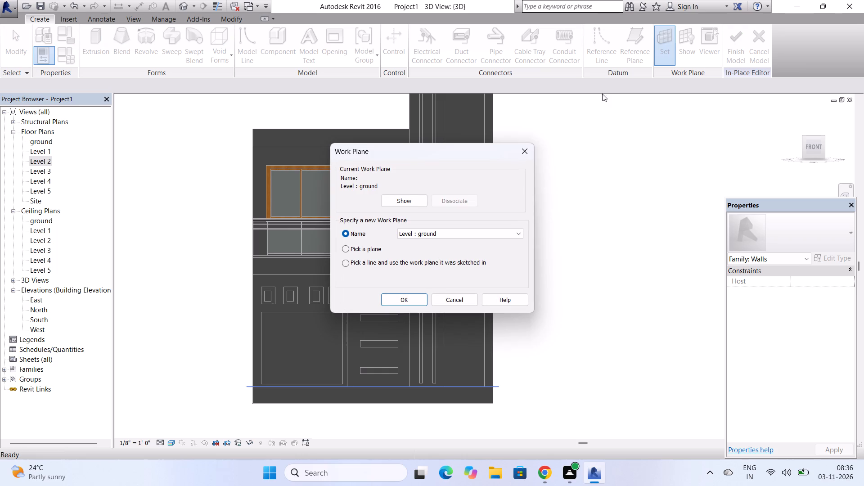
{"action": "left_click", "coordinate": [350, 246]}
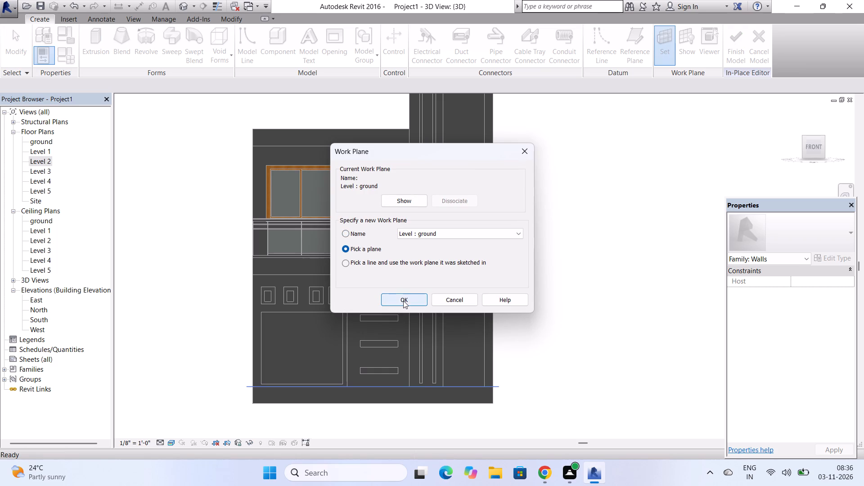
{"action": "left_click", "coordinate": [403, 301]}
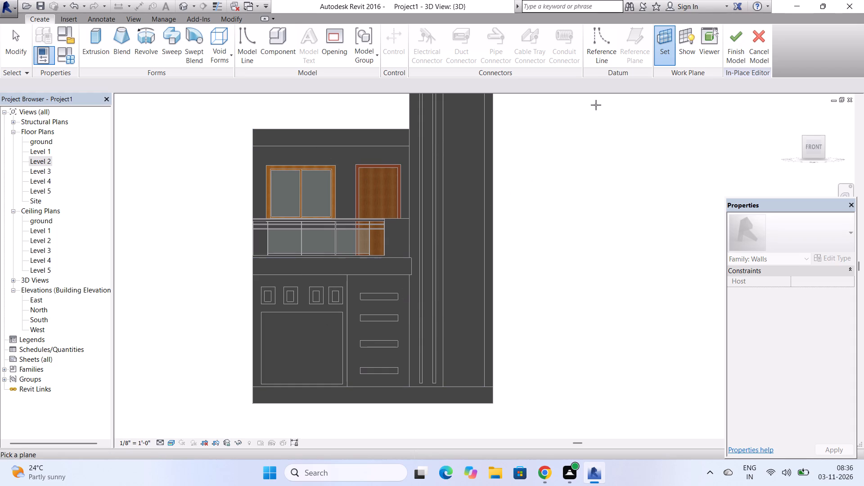
{"action": "left_click", "coordinate": [658, 61]}
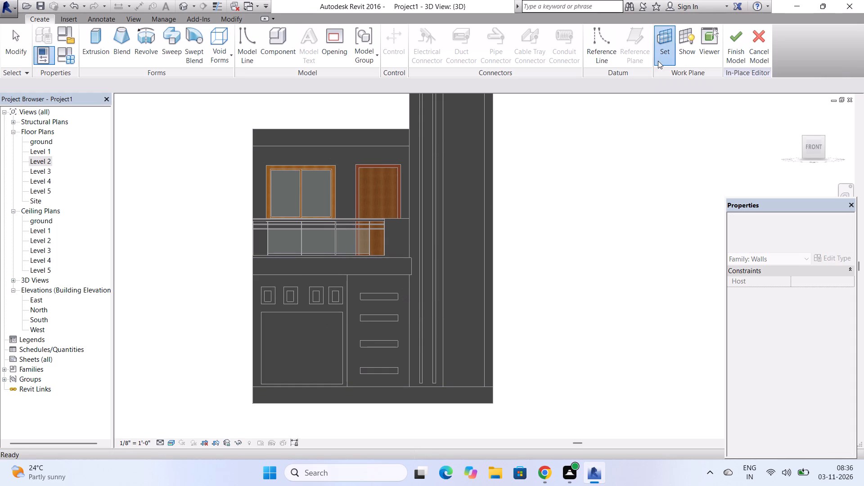
{"action": "left_click", "coordinate": [370, 246]}
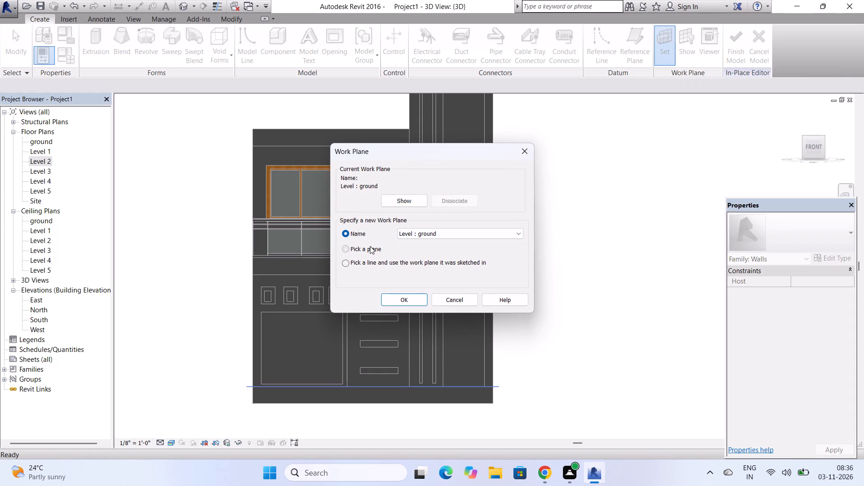
{"action": "left_click", "coordinate": [395, 300]}
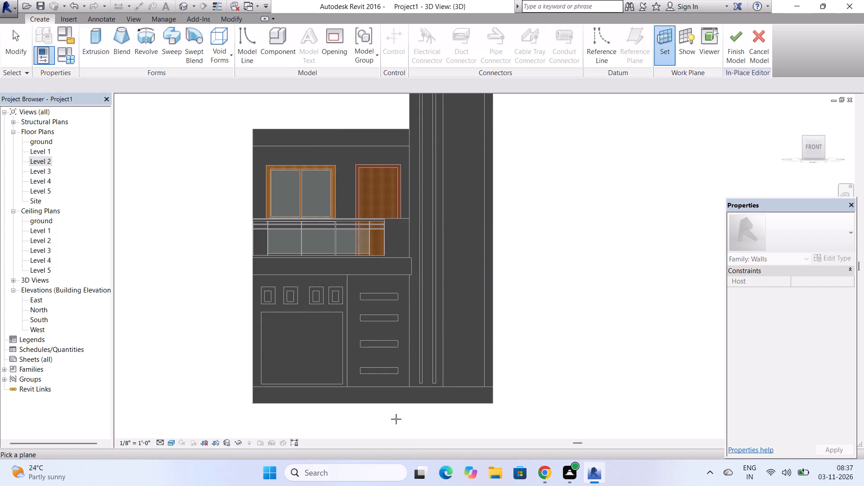
{"action": "scroll", "coordinate": [419, 229], "scroll_direction": "up", "scroll_amount": 2}
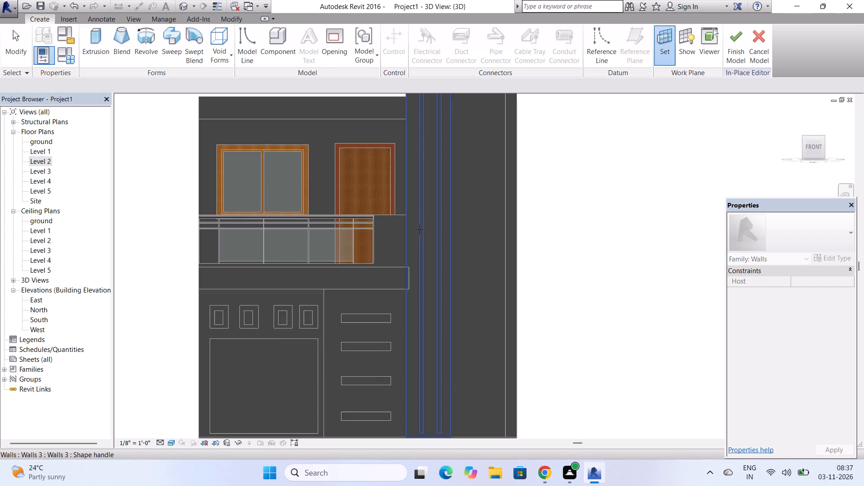
{"action": "scroll", "coordinate": [419, 229], "scroll_direction": "up", "scroll_amount": 1}
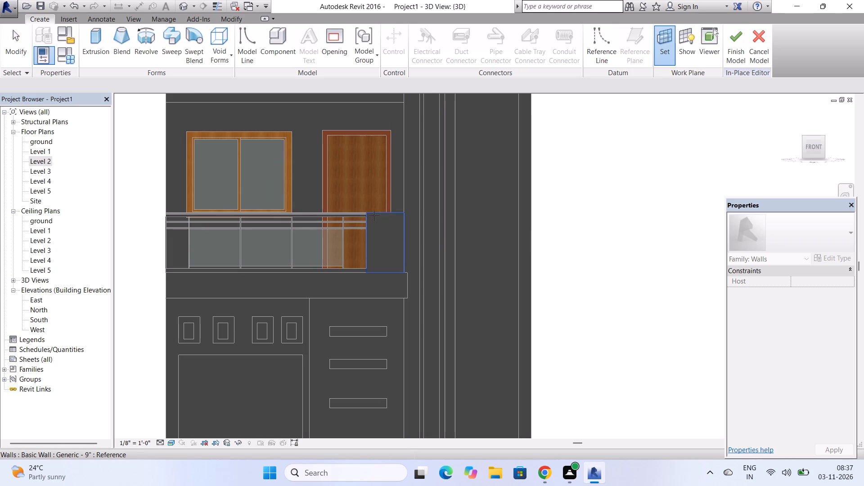
{"action": "left_click", "coordinate": [374, 216]}
Start an extrusion and sketch a tall rectangle about 1'-11" wide against the tower, from the balcony slab's top to above the parapet.
{"action": "scroll", "coordinate": [378, 256], "scroll_direction": "down", "scroll_amount": 4}
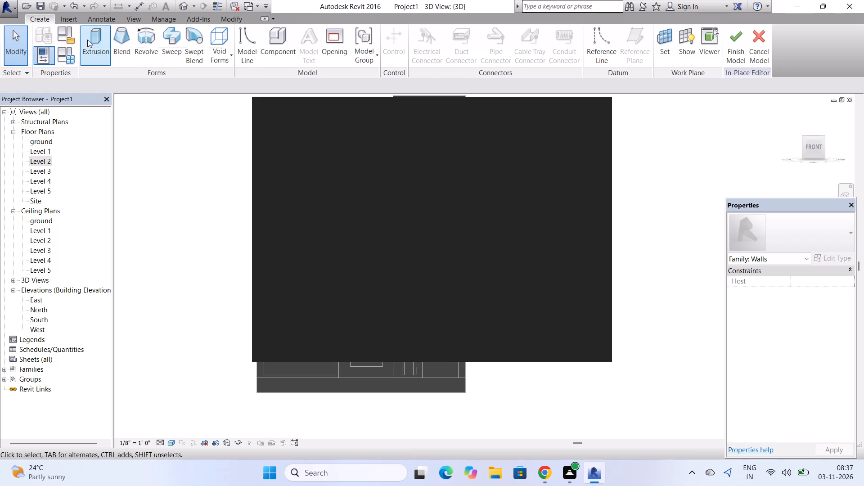
{"action": "left_click", "coordinate": [94, 37]}
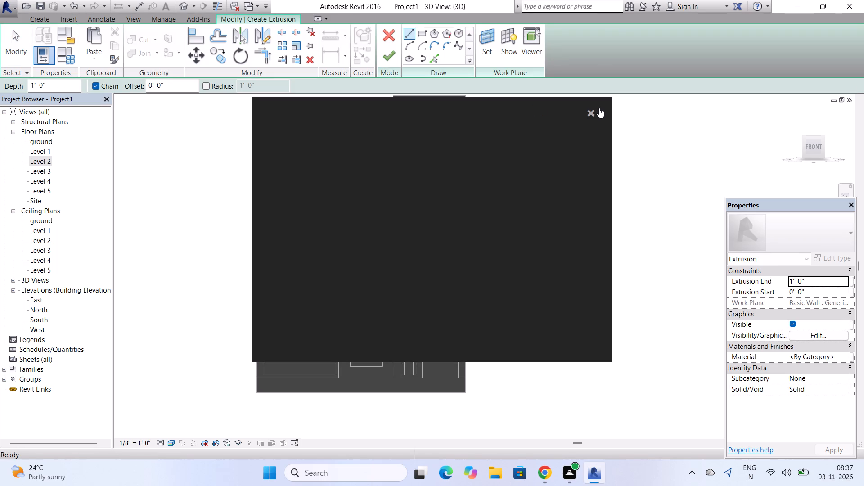
{"action": "left_click", "coordinate": [589, 111]}
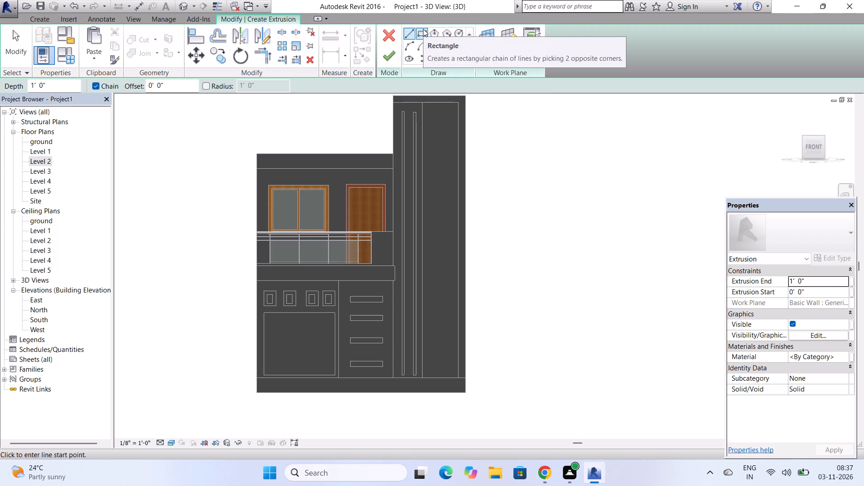
{"action": "left_click", "coordinate": [423, 29]}
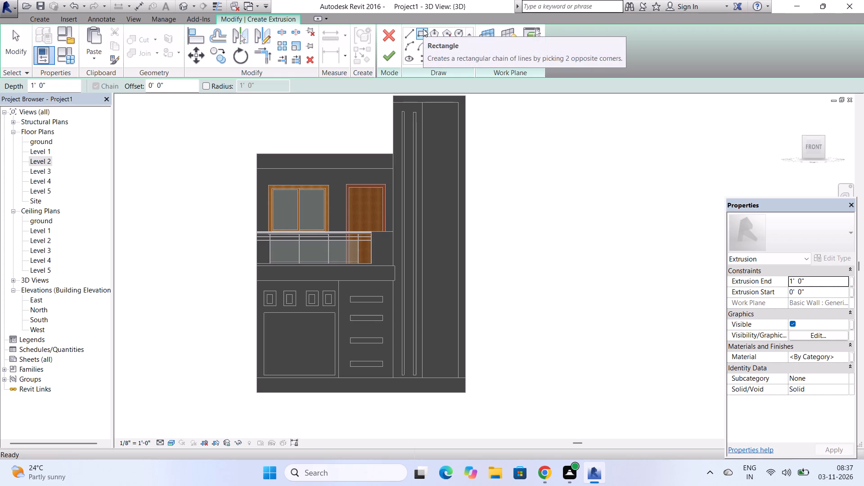
{"action": "scroll", "coordinate": [369, 271], "scroll_direction": "up", "scroll_amount": 2}
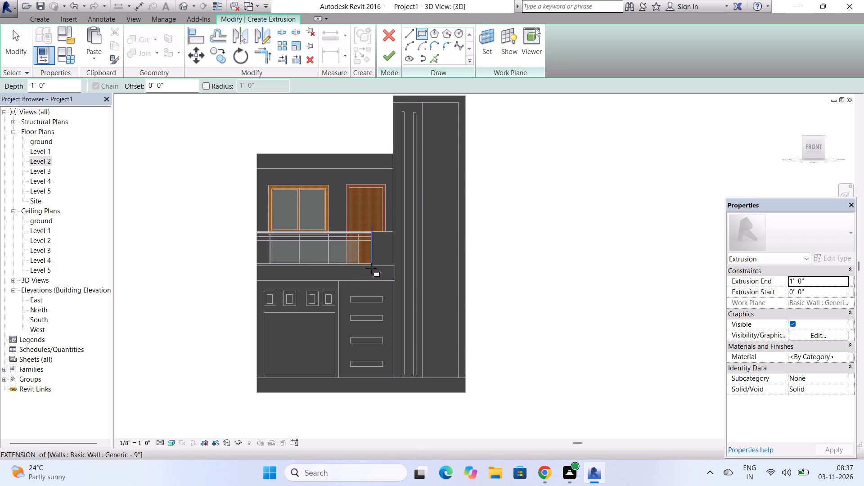
{"action": "scroll", "coordinate": [371, 268], "scroll_direction": "up", "scroll_amount": 10}
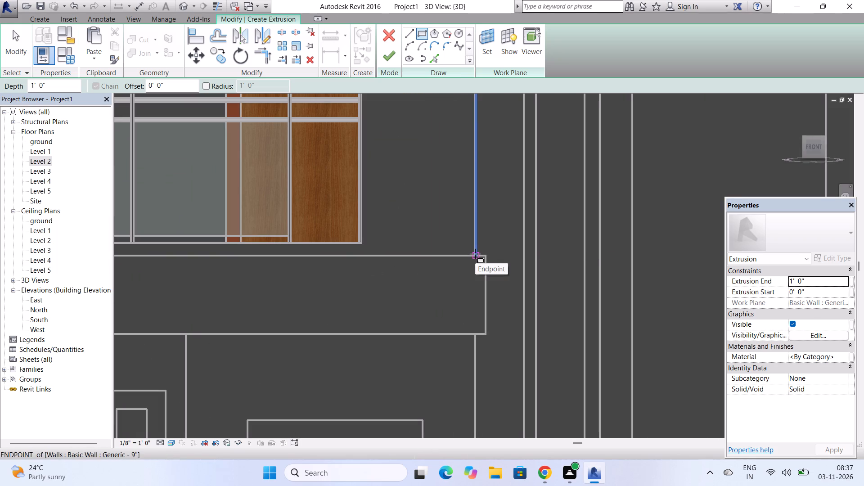
{"action": "left_click", "coordinate": [475, 254]}
{"action": "scroll", "coordinate": [475, 254], "scroll_direction": "down", "scroll_amount": 4}
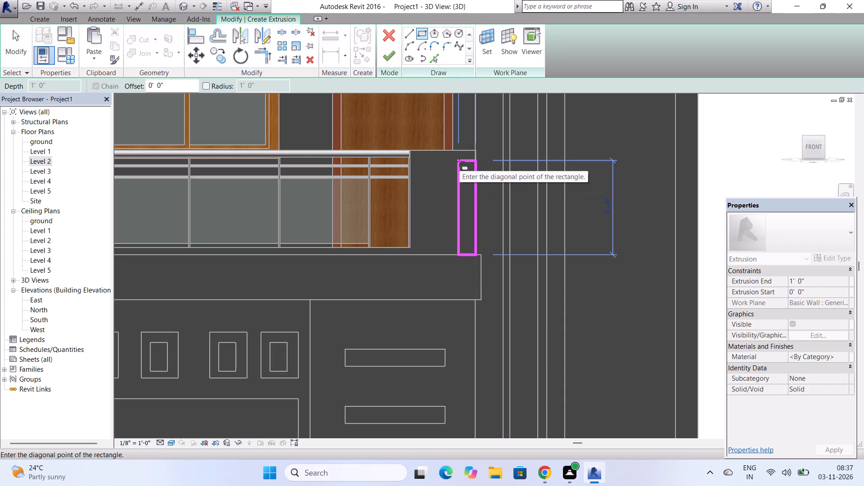
{"action": "scroll", "coordinate": [459, 162], "scroll_direction": "down", "scroll_amount": 5}
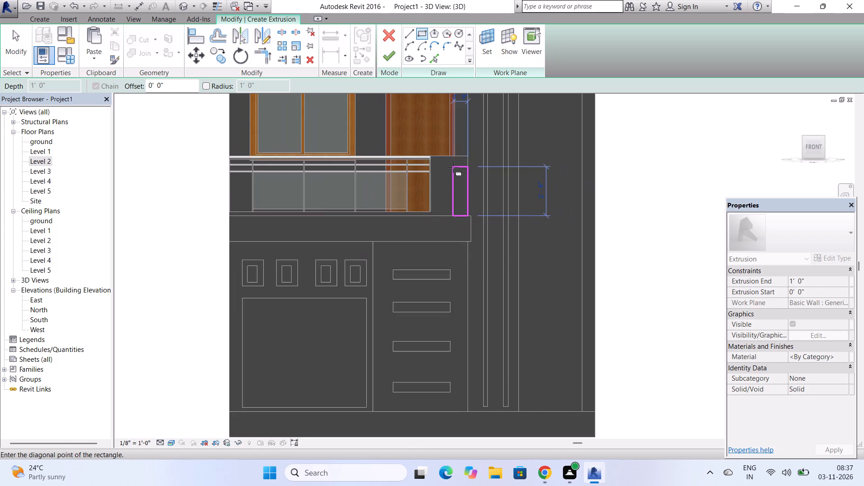
{"action": "scroll", "coordinate": [453, 167], "scroll_direction": "down", "scroll_amount": 4}
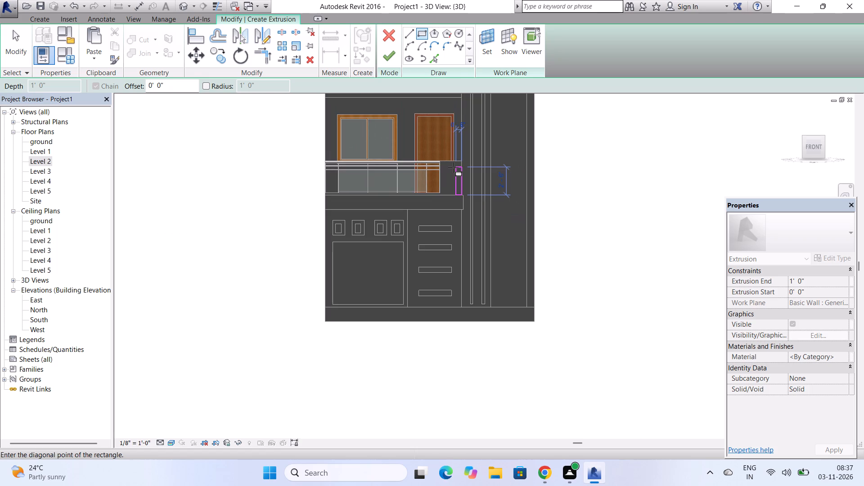
{"action": "scroll", "coordinate": [453, 167], "scroll_direction": "down", "scroll_amount": 5}
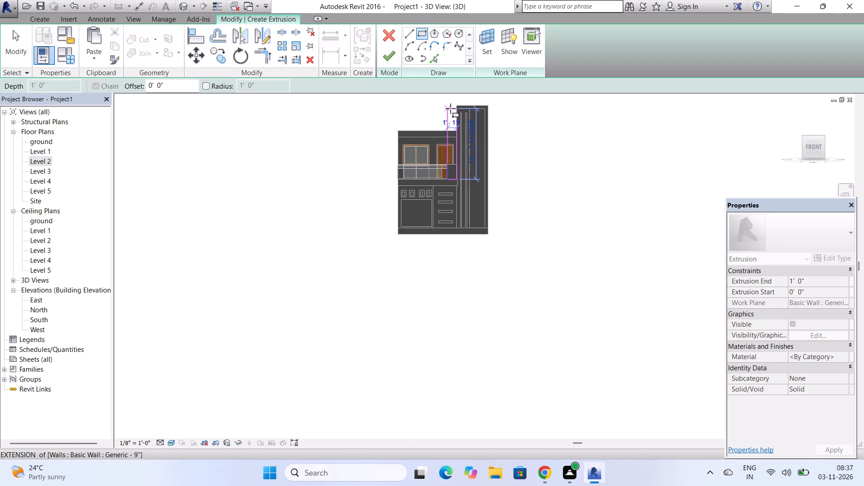
{"action": "scroll", "coordinate": [450, 108], "scroll_direction": "up", "scroll_amount": 9}
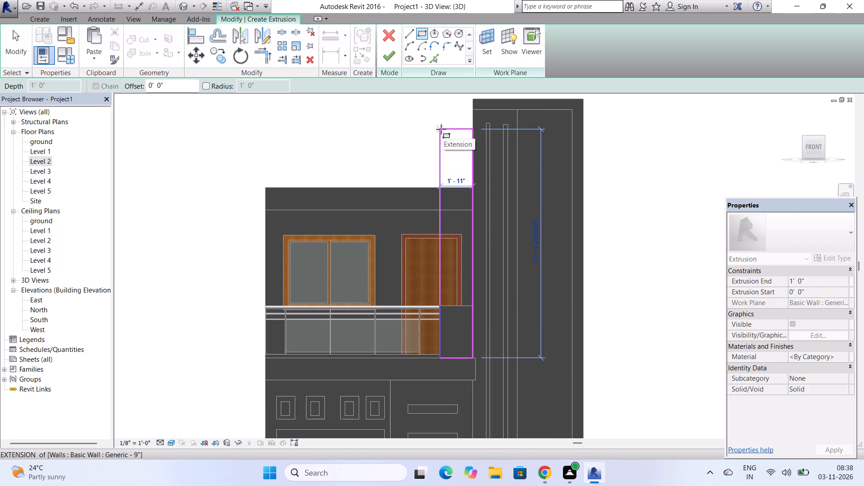
{"action": "left_click", "coordinate": [441, 129]}
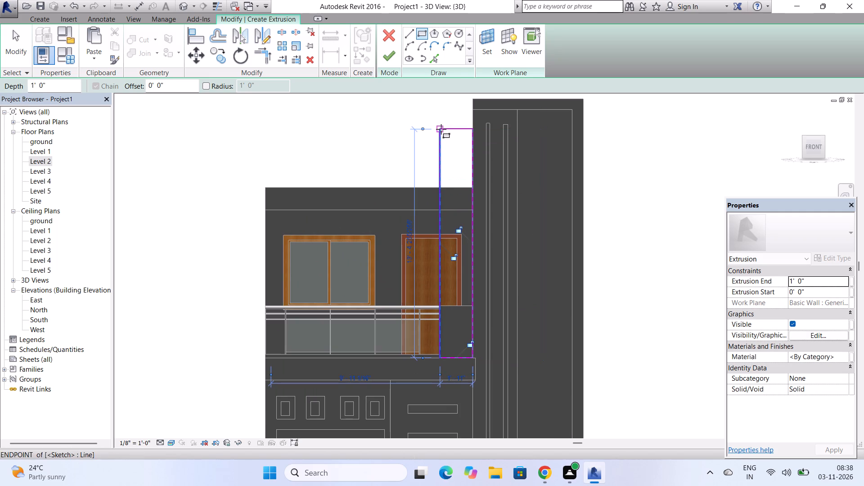
Sketch a horizontal rectangle about 10" deep and 11'-11" long above the parapet, from the tower edge, level with the tall rectangle's top.
{"action": "left_click", "coordinate": [418, 32]}
{"action": "scroll", "coordinate": [460, 137], "scroll_direction": "up", "scroll_amount": 6}
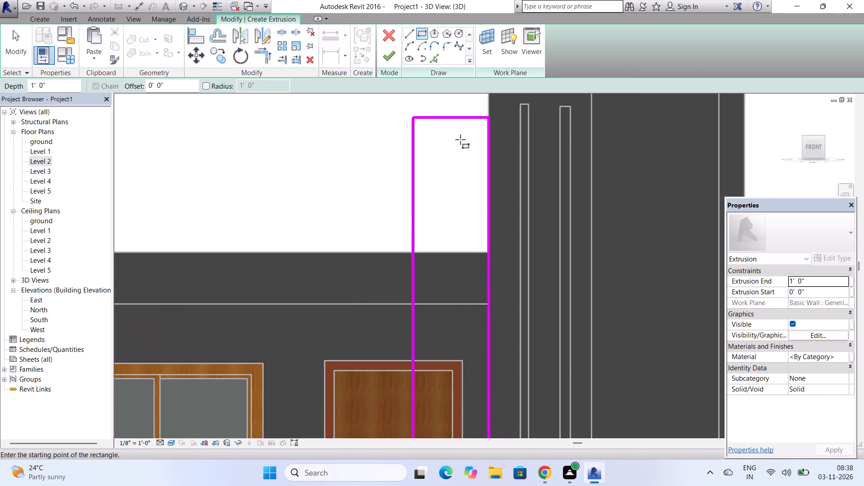
{"action": "scroll", "coordinate": [460, 139], "scroll_direction": "up", "scroll_amount": 3}
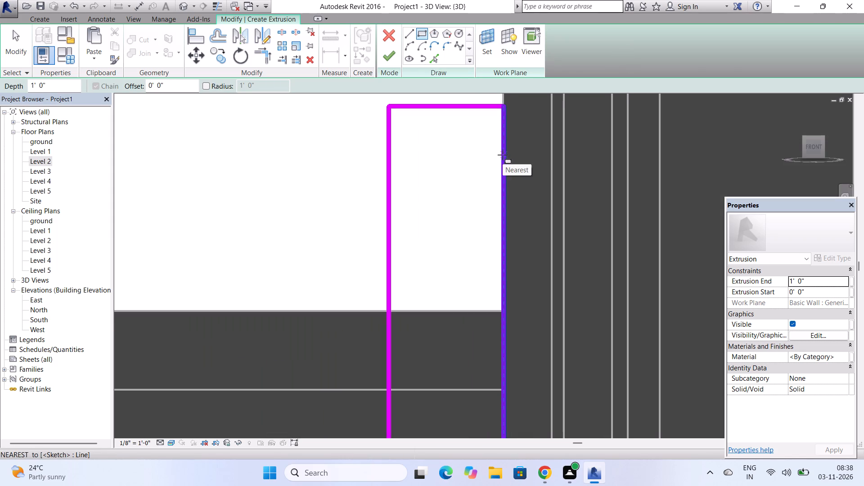
{"action": "left_click", "coordinate": [503, 155]}
{"action": "scroll", "coordinate": [503, 155], "scroll_direction": "down", "scroll_amount": 6}
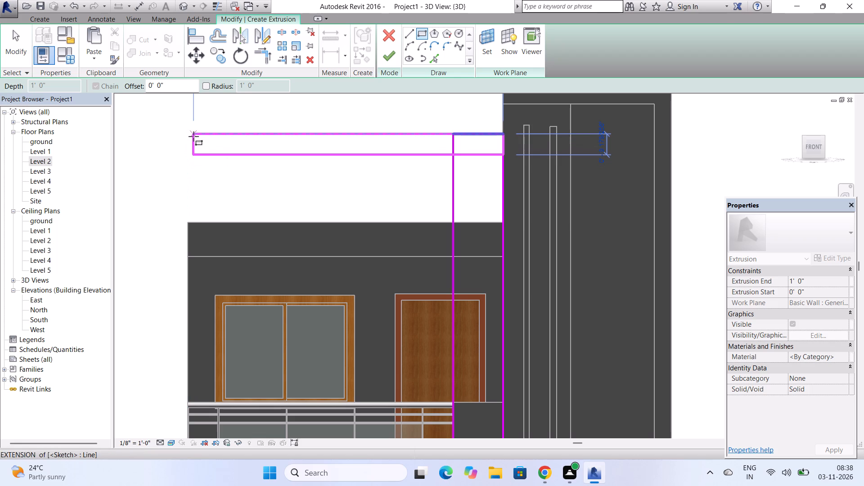
{"action": "left_click", "coordinate": [193, 136]}
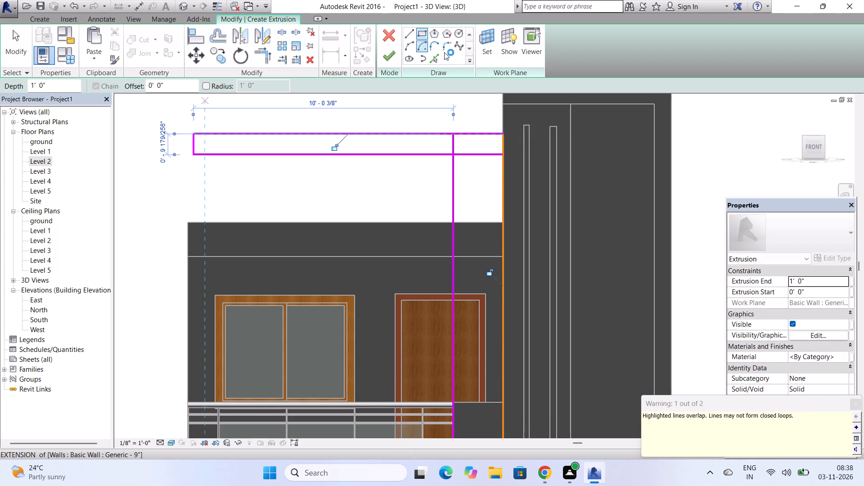
Sketch a vertical rectangle about 5" wide and 3'-5" tall from the horizontal band's outer end down to the parapet top.
{"action": "left_click", "coordinate": [423, 31]}
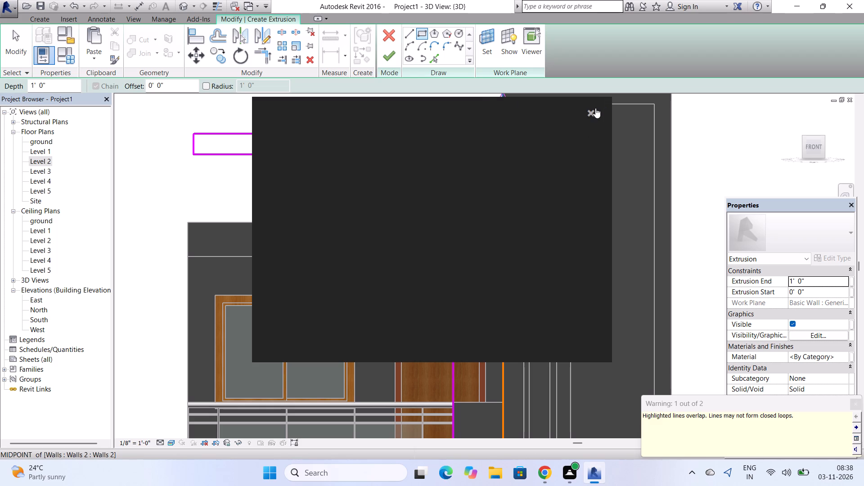
{"action": "left_click", "coordinate": [594, 109]}
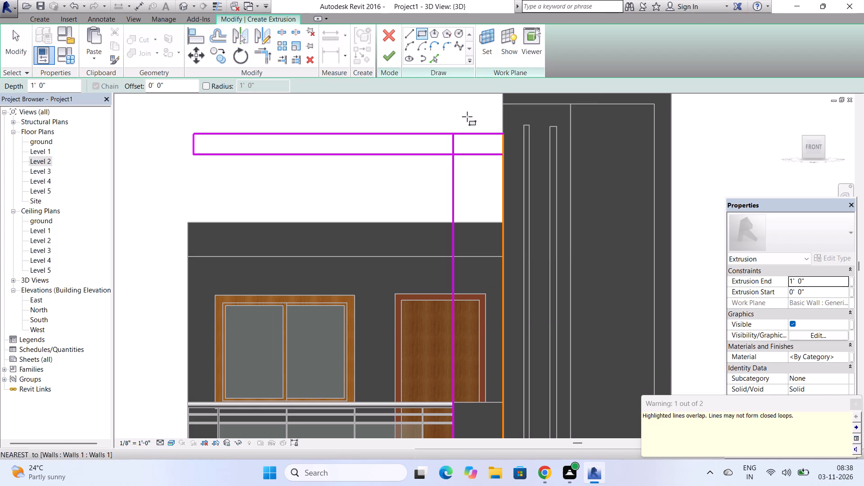
{"action": "left_click", "coordinate": [194, 131]}
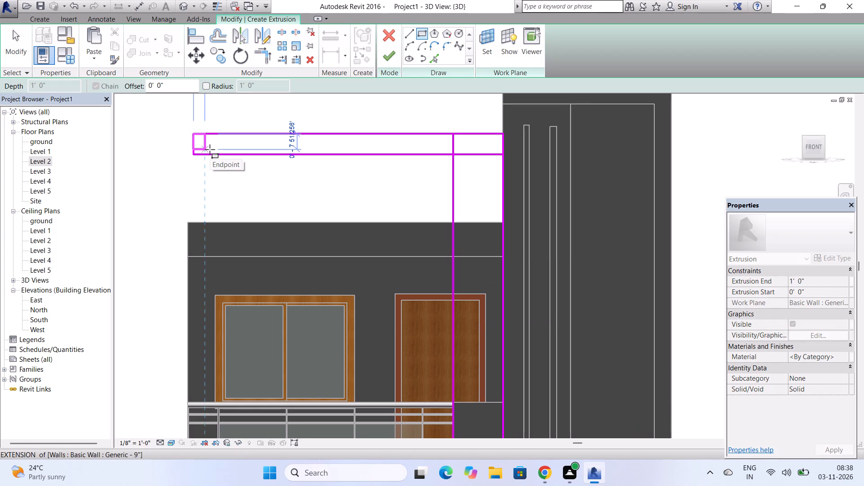
{"action": "left_click", "coordinate": [206, 220]}
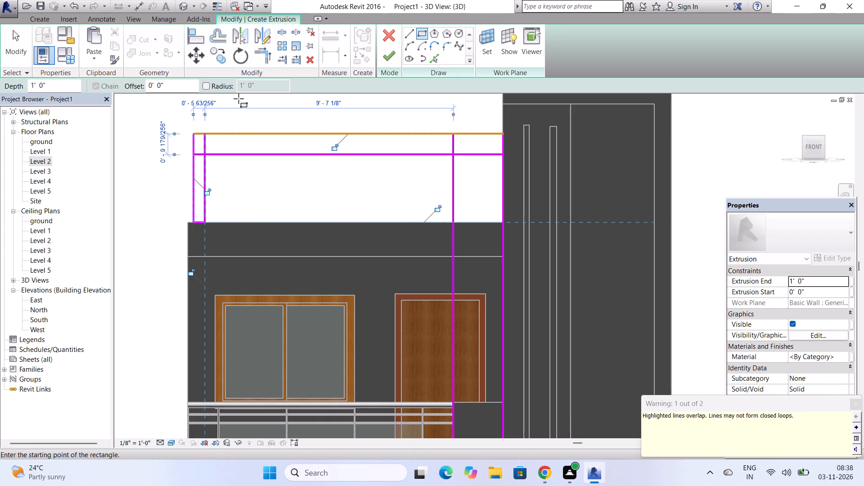
{"action": "key", "text": "Escape"}
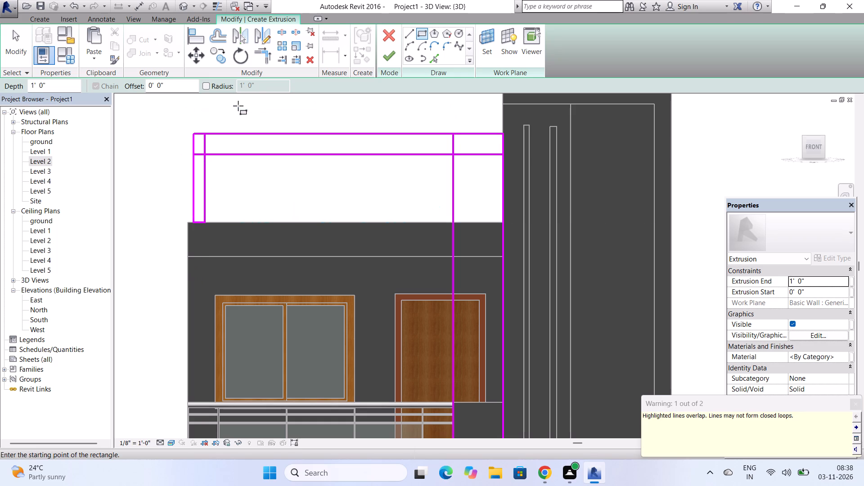
{"action": "key", "text": "Escape"}
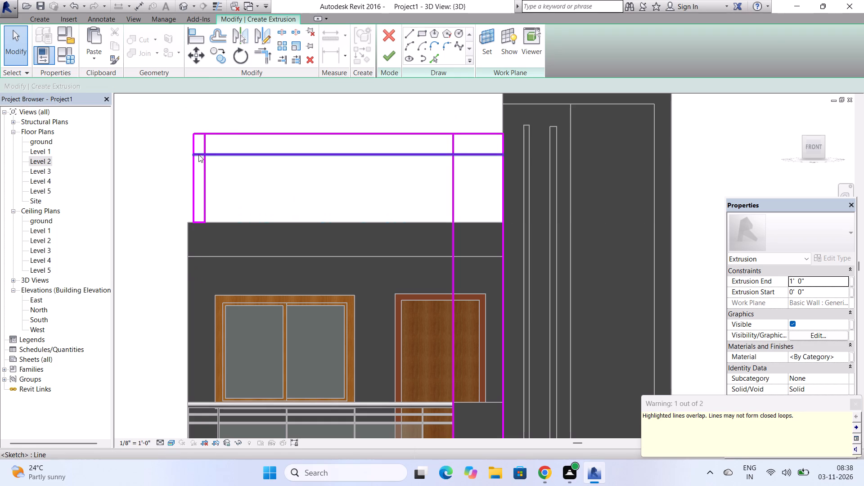
Trim the inner lines of the narrow vertical strip and horizontal band so they meet at one corner at the outer end.
{"action": "left_click", "coordinate": [198, 155]}
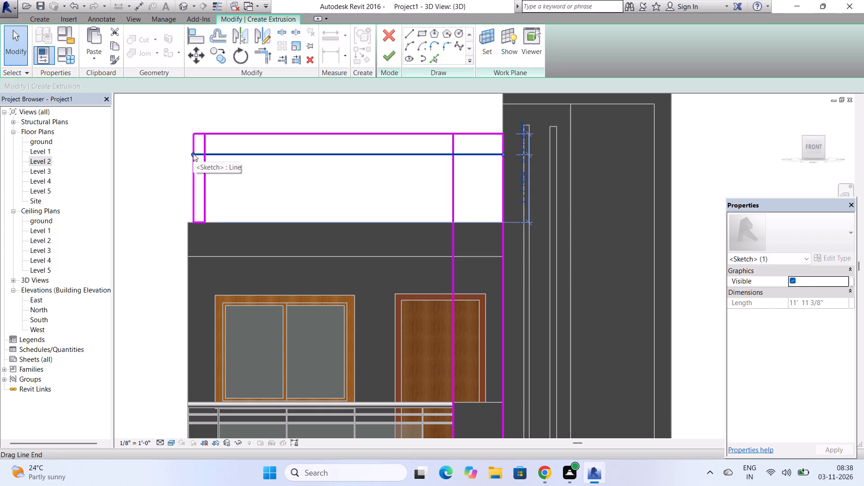
{"action": "left_click", "coordinate": [203, 145]}
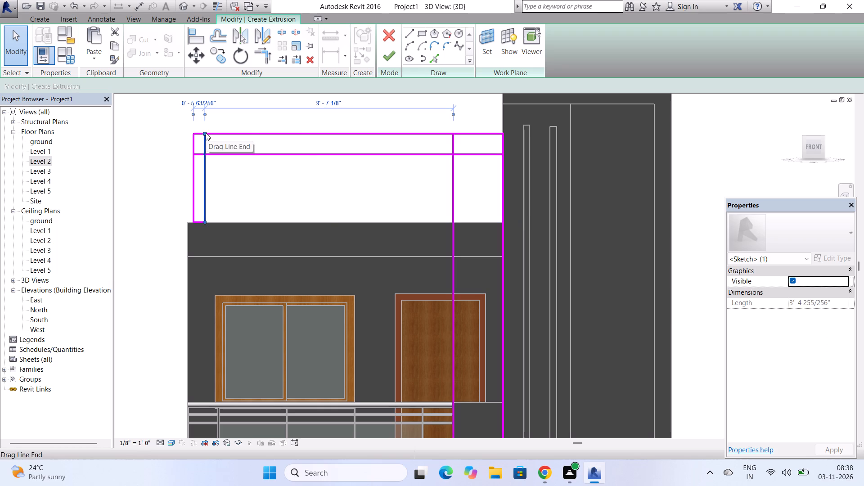
{"action": "left_click_drag", "start_coordinate": [206, 133], "coordinate": [204, 154]}
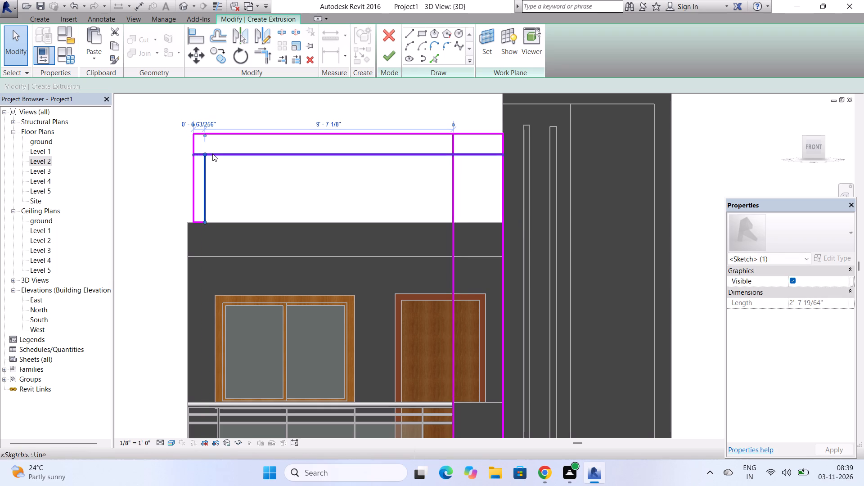
{"action": "left_click", "coordinate": [212, 153]}
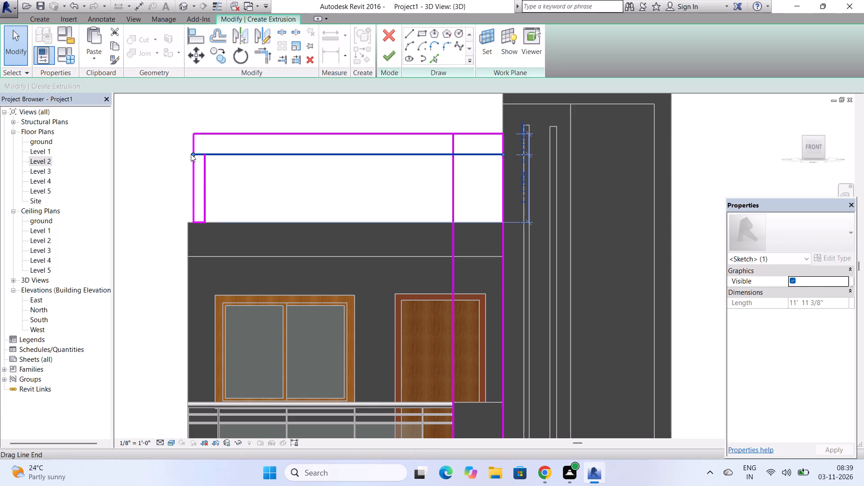
{"action": "left_click_drag", "start_coordinate": [192, 153], "coordinate": [200, 153]}
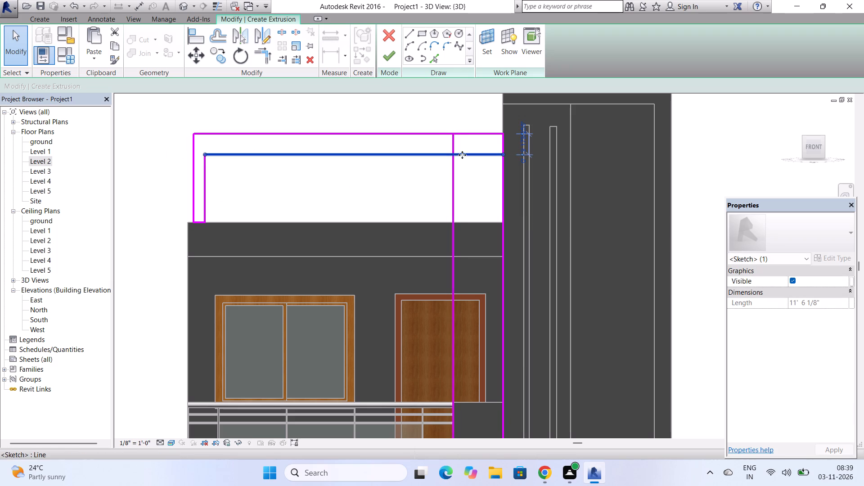
Shorten the tall rectangle's inner line and the horizontal band's lower line so they meet at one inner corner.
{"action": "left_click", "coordinate": [454, 142]}
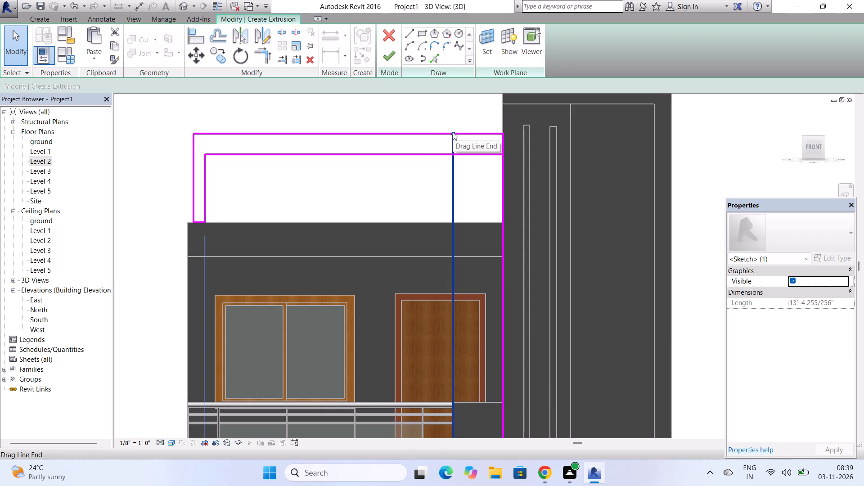
{"action": "left_click_drag", "start_coordinate": [453, 132], "coordinate": [449, 151]}
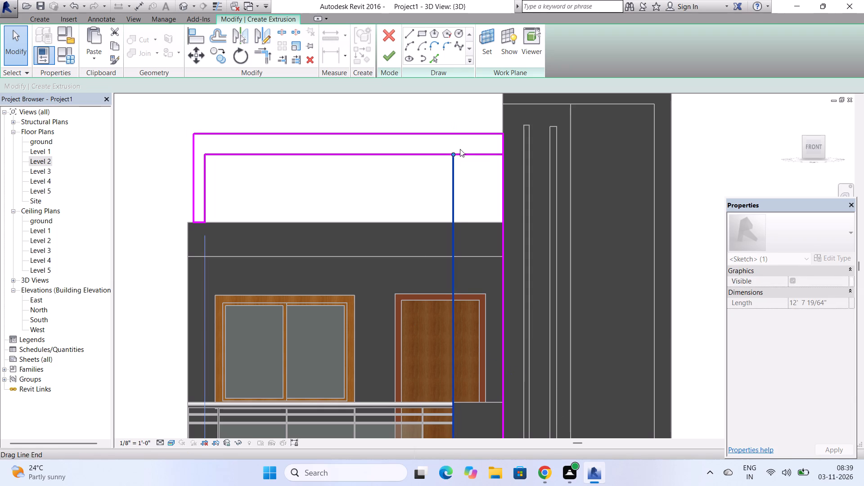
{"action": "left_click", "coordinate": [477, 152]}
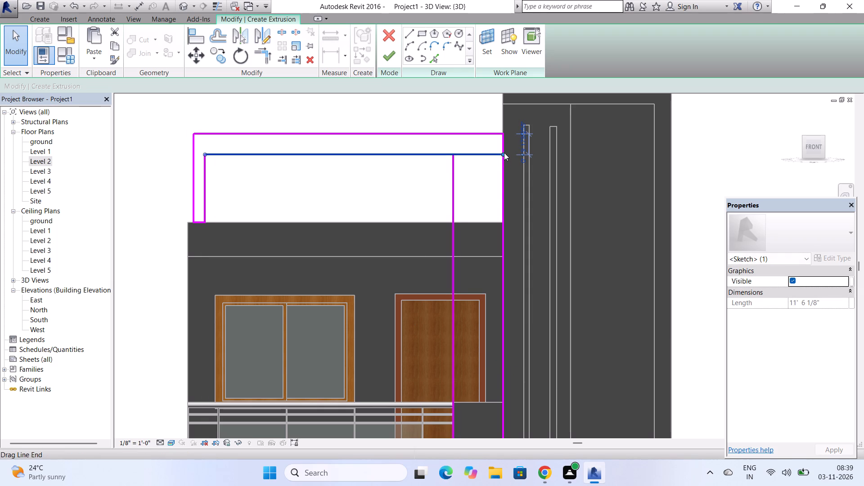
{"action": "left_click_drag", "start_coordinate": [504, 153], "coordinate": [466, 153]}
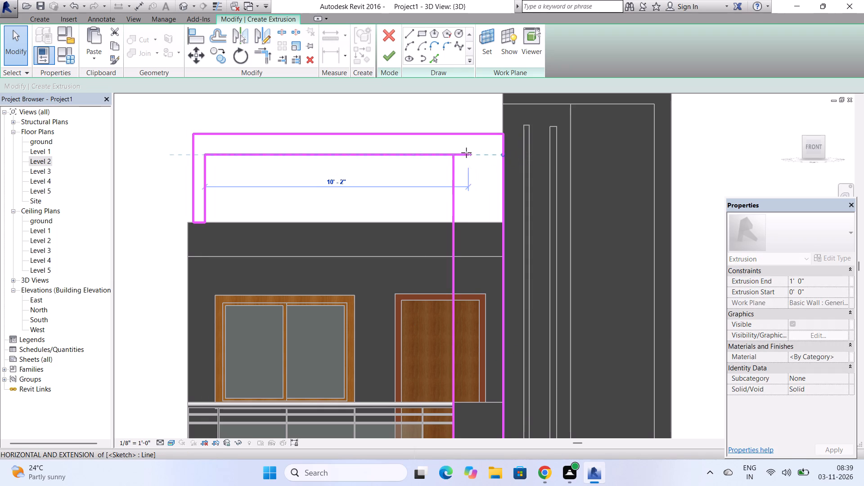
{"action": "left_click_drag", "start_coordinate": [466, 153], "coordinate": [454, 153]}
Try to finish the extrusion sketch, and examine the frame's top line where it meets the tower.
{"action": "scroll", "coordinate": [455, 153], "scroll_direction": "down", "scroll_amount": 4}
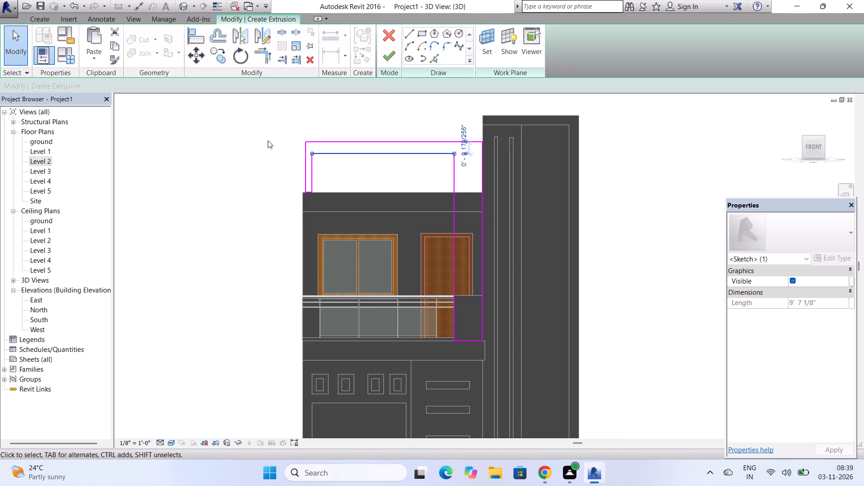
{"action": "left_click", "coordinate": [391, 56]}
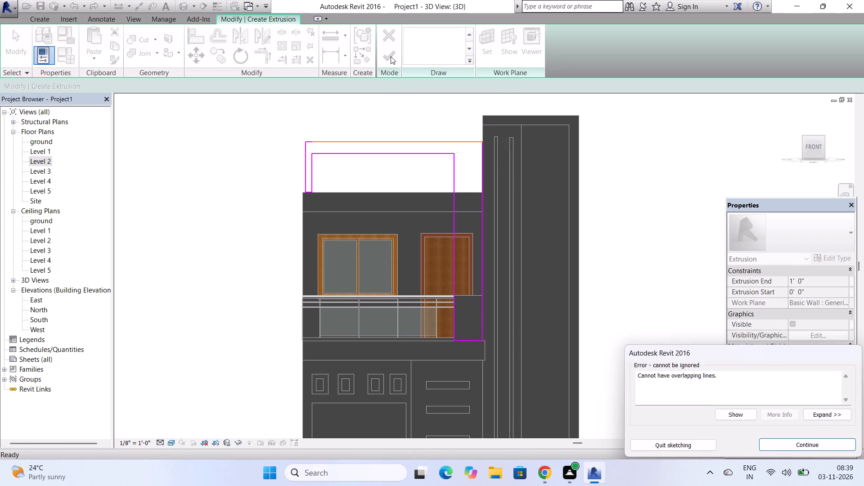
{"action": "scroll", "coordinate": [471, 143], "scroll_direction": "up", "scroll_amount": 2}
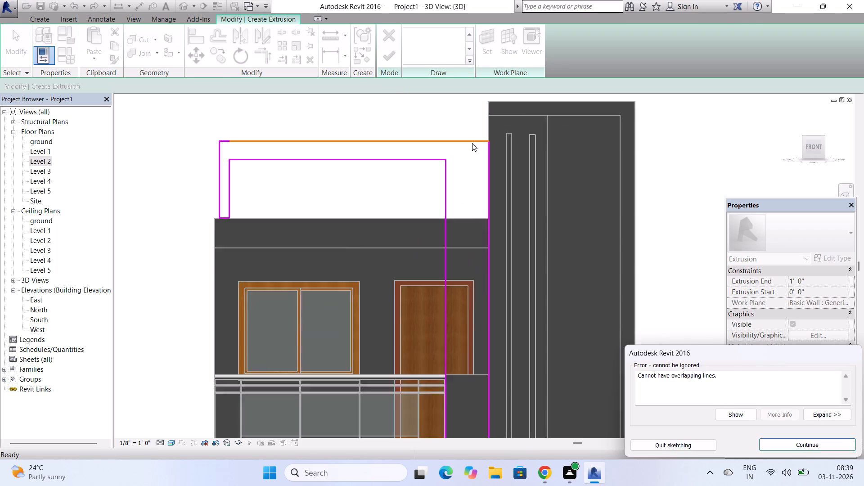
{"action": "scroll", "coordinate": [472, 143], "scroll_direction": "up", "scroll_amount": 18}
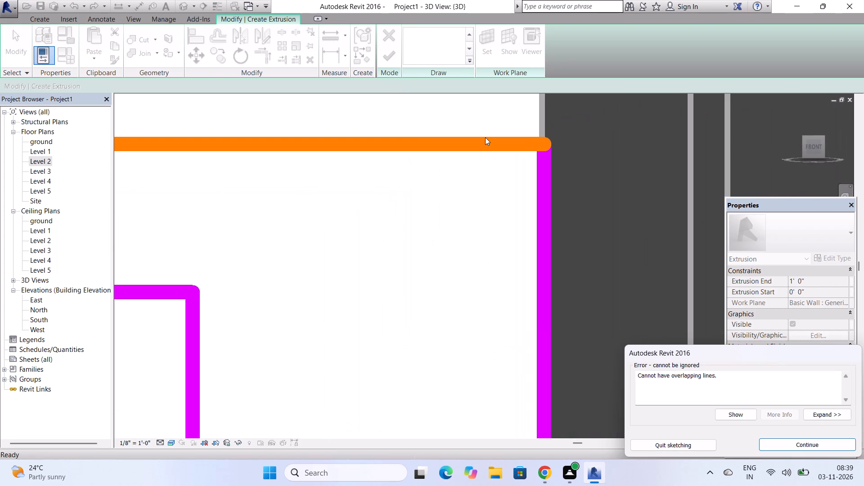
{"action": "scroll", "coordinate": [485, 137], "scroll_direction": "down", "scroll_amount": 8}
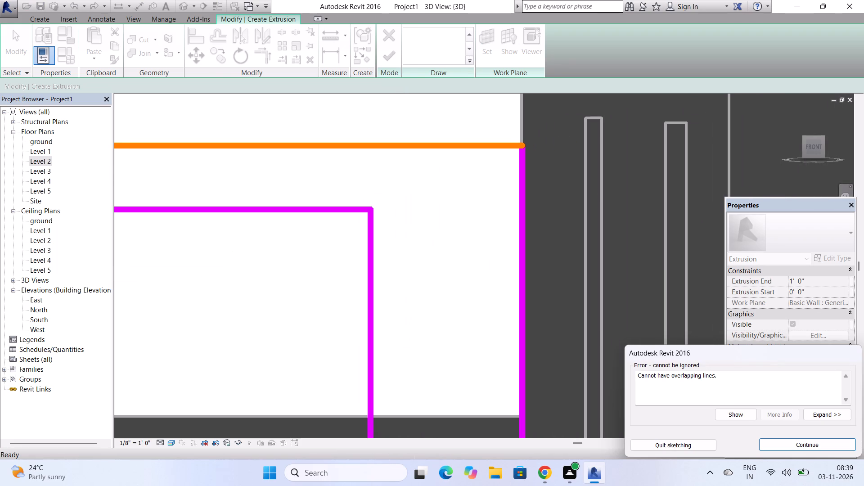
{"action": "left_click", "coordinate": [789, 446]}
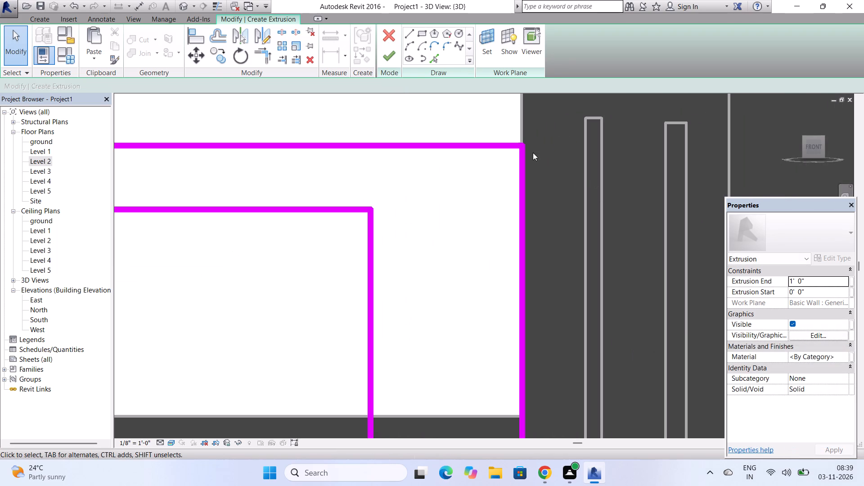
Select the short overlapping sketch line at the frame's top corner, against the tower edge.
{"action": "left_click", "coordinate": [482, 147]}
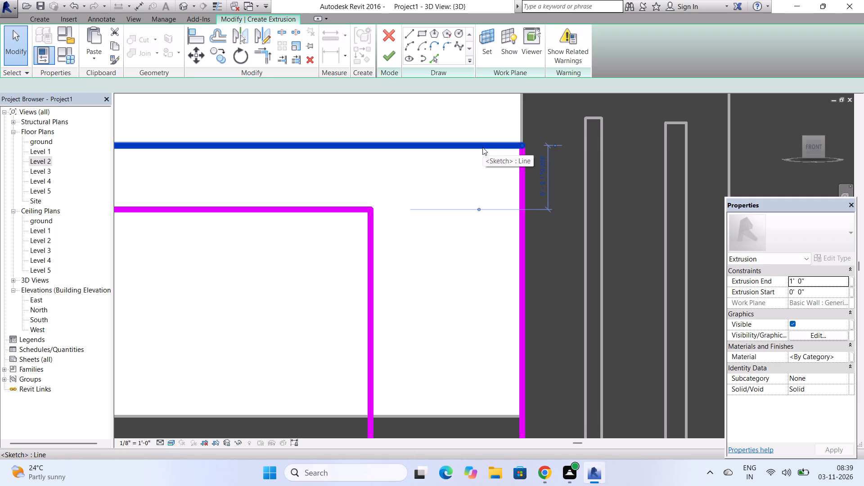
{"action": "left_click", "coordinate": [519, 159]}
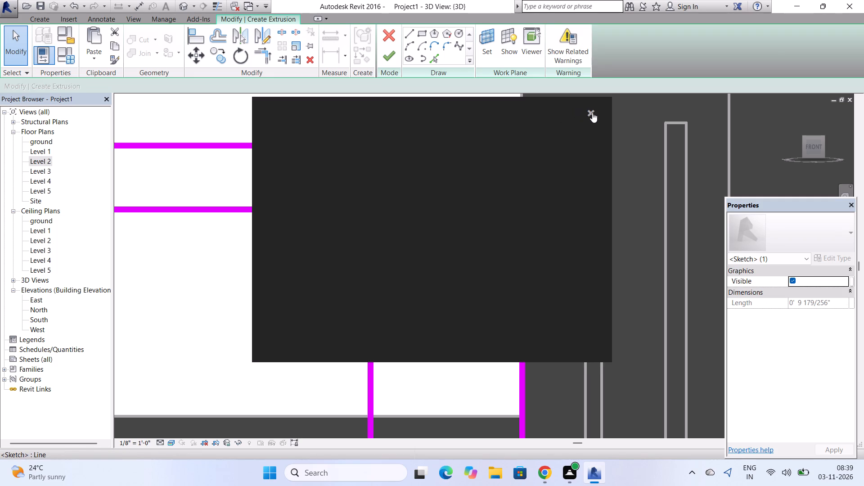
{"action": "left_click", "coordinate": [592, 112]}
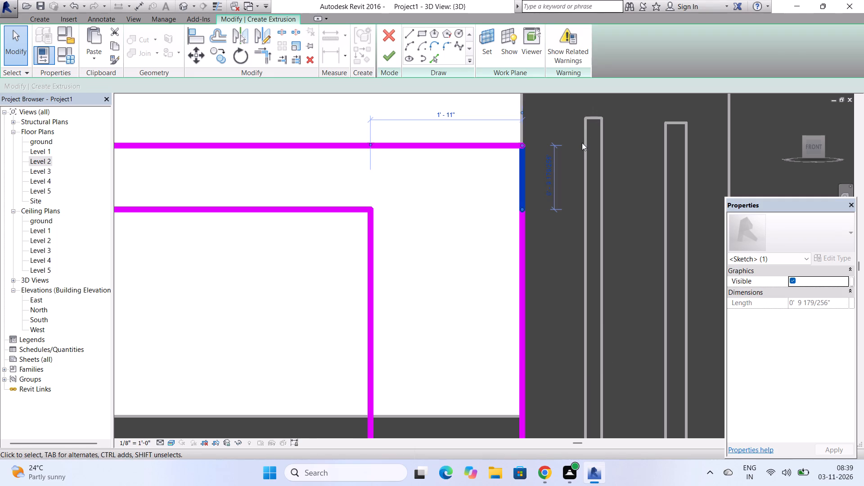
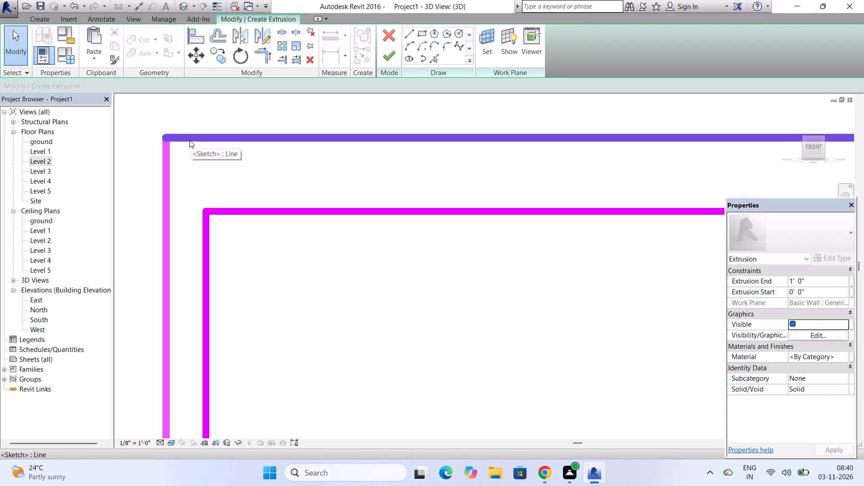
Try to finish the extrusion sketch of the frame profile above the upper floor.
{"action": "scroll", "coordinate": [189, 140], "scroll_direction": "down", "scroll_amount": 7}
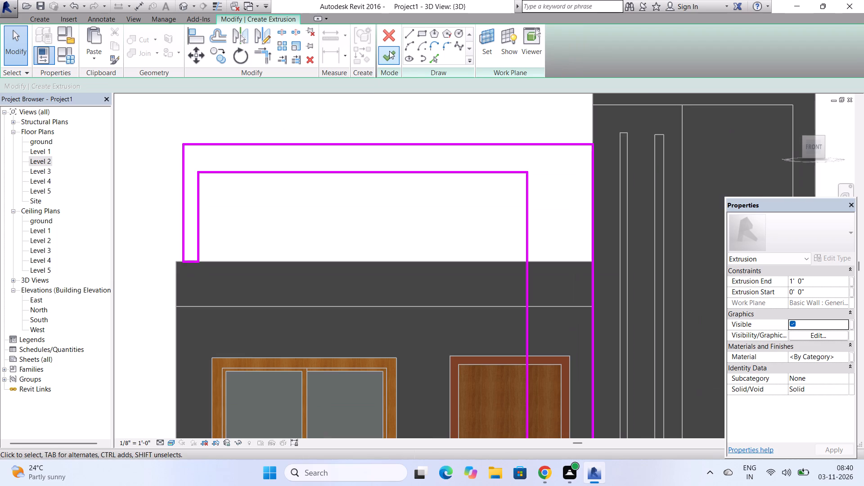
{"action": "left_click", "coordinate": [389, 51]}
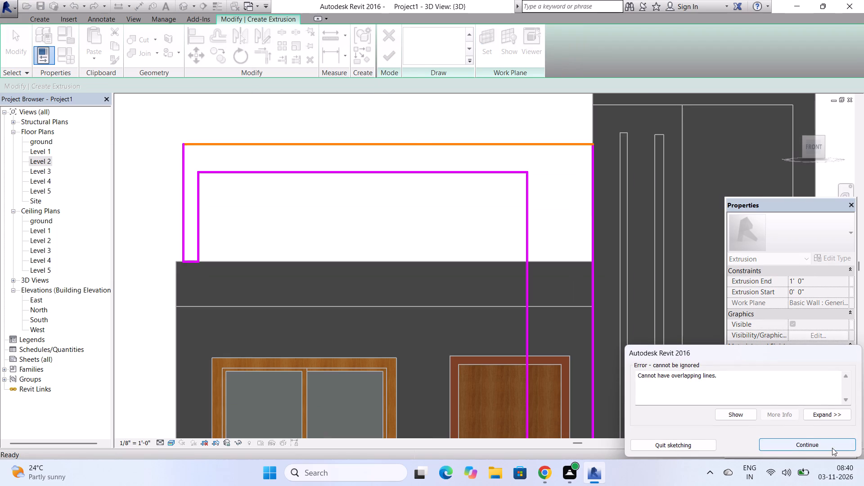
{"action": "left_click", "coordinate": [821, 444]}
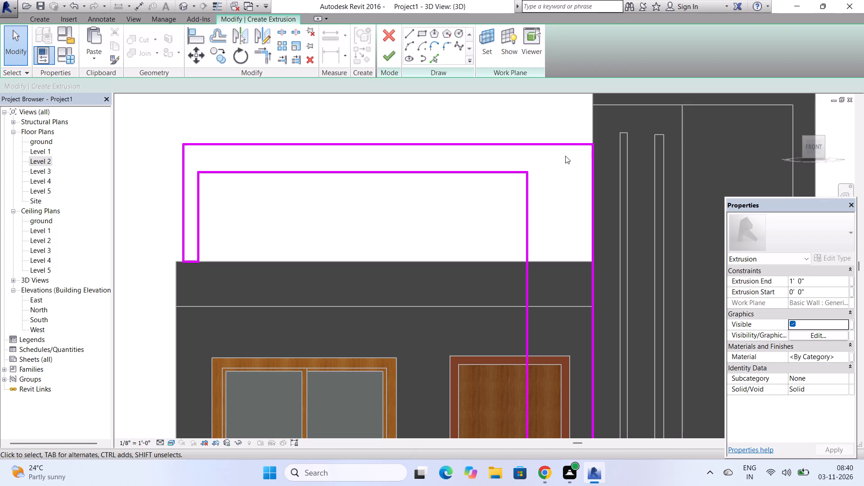
Delete the long overlapping line along the outer top edge of the frame profile.
{"action": "left_click", "coordinate": [564, 148]}
{"action": "key", "text": "BackSpace"}
{"action": "key", "text": "Delete"}
{"action": "key", "text": "Delete"}
{"action": "key", "text": "Delete"}
{"action": "key", "text": "Delete"}
{"action": "key", "text": "Delete"}
{"action": "key", "text": "Delete"}
{"action": "key", "text": "Delete"}
{"action": "key", "text": "Delete"}
{"action": "key", "text": "Delete"}
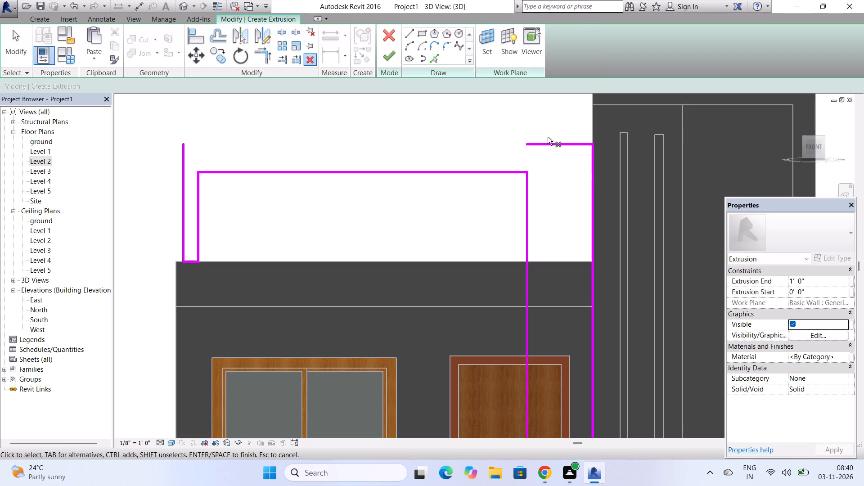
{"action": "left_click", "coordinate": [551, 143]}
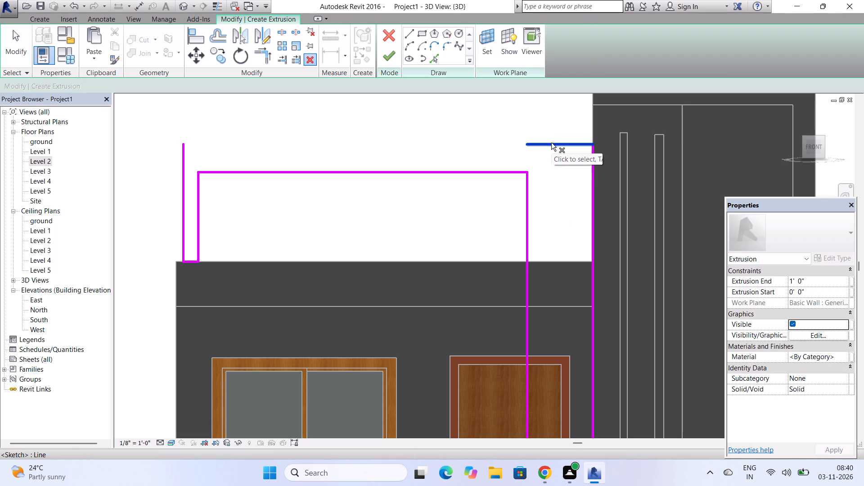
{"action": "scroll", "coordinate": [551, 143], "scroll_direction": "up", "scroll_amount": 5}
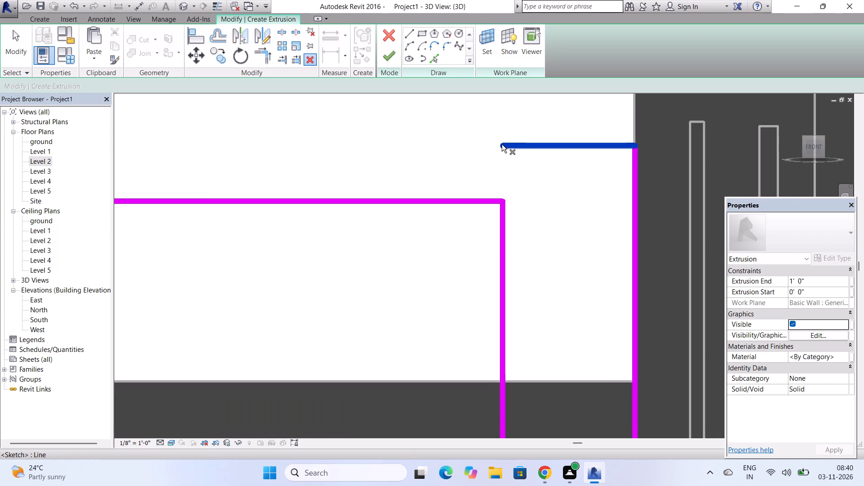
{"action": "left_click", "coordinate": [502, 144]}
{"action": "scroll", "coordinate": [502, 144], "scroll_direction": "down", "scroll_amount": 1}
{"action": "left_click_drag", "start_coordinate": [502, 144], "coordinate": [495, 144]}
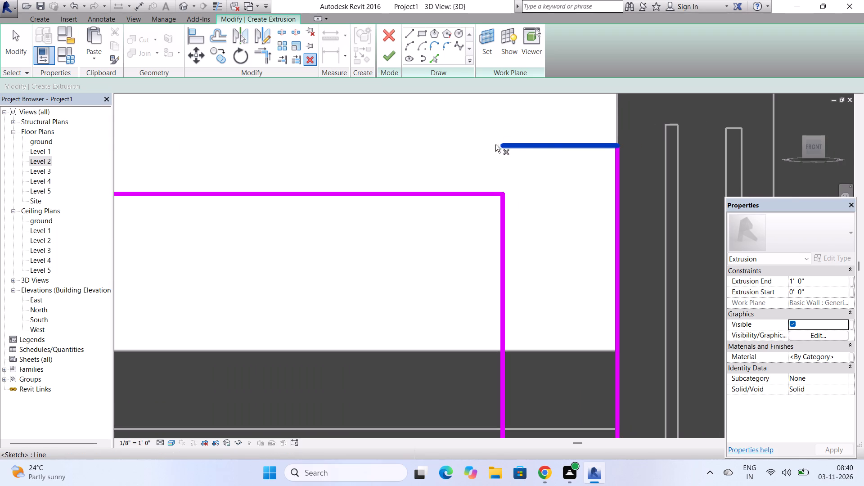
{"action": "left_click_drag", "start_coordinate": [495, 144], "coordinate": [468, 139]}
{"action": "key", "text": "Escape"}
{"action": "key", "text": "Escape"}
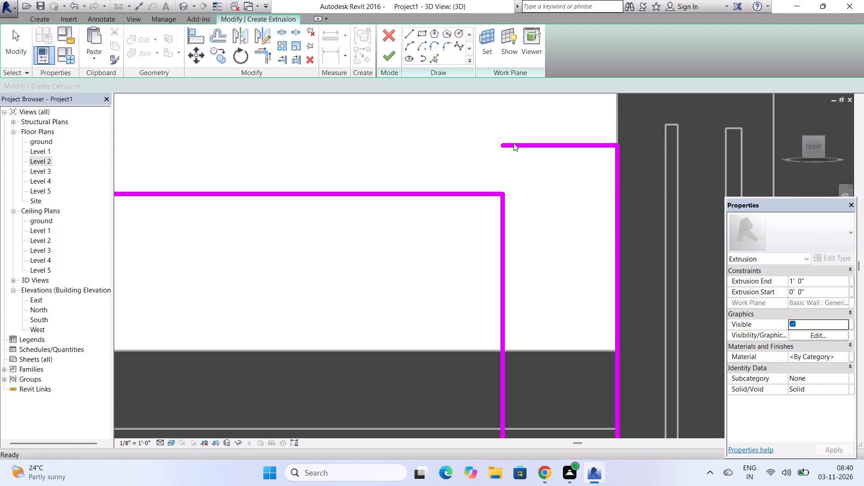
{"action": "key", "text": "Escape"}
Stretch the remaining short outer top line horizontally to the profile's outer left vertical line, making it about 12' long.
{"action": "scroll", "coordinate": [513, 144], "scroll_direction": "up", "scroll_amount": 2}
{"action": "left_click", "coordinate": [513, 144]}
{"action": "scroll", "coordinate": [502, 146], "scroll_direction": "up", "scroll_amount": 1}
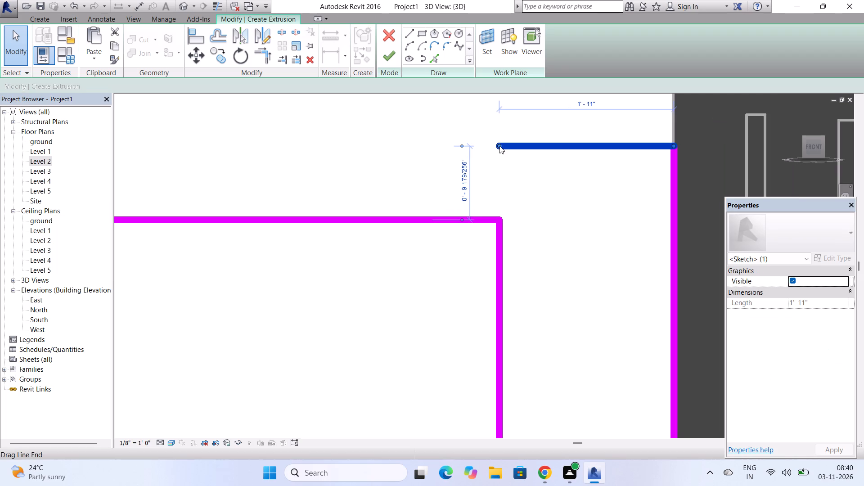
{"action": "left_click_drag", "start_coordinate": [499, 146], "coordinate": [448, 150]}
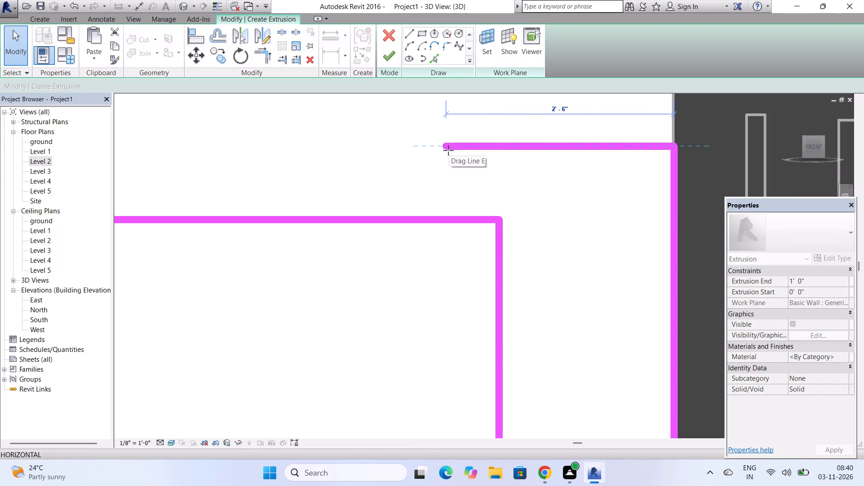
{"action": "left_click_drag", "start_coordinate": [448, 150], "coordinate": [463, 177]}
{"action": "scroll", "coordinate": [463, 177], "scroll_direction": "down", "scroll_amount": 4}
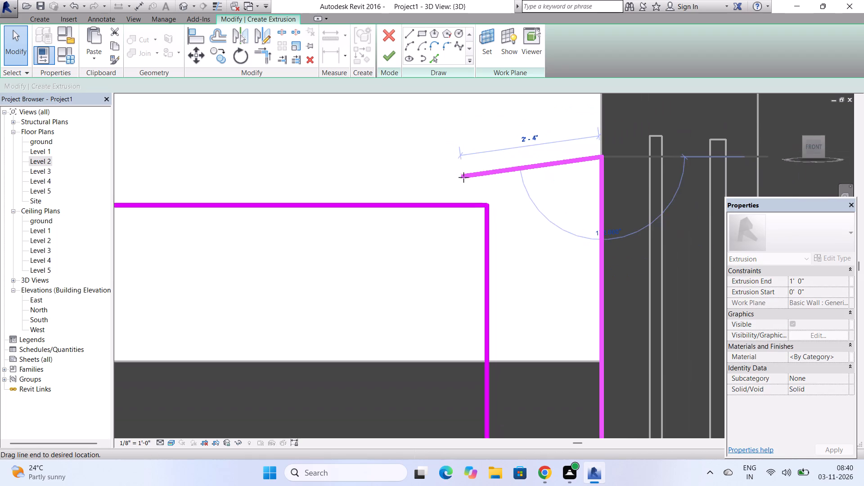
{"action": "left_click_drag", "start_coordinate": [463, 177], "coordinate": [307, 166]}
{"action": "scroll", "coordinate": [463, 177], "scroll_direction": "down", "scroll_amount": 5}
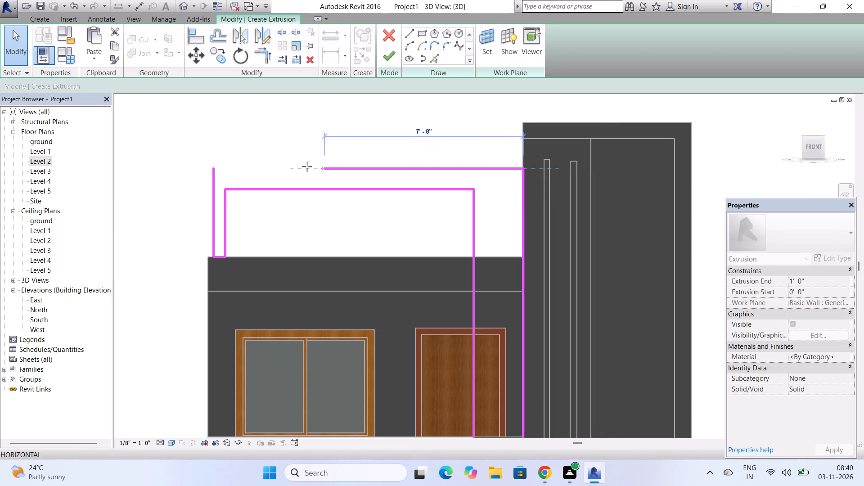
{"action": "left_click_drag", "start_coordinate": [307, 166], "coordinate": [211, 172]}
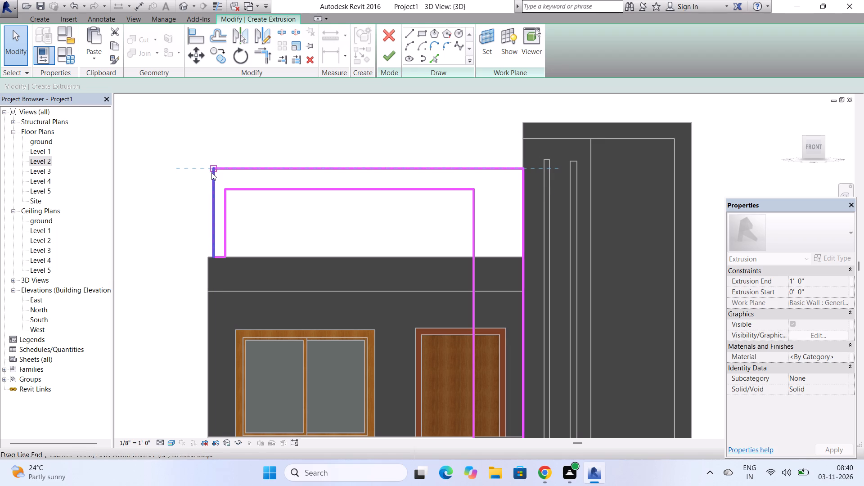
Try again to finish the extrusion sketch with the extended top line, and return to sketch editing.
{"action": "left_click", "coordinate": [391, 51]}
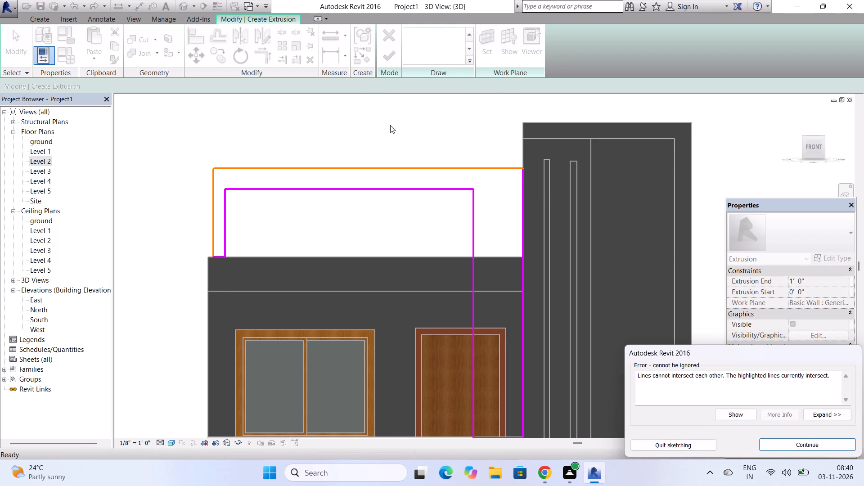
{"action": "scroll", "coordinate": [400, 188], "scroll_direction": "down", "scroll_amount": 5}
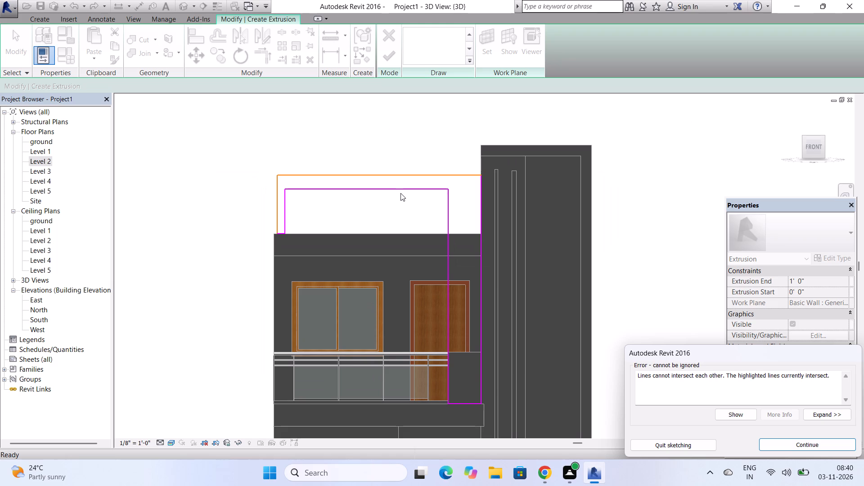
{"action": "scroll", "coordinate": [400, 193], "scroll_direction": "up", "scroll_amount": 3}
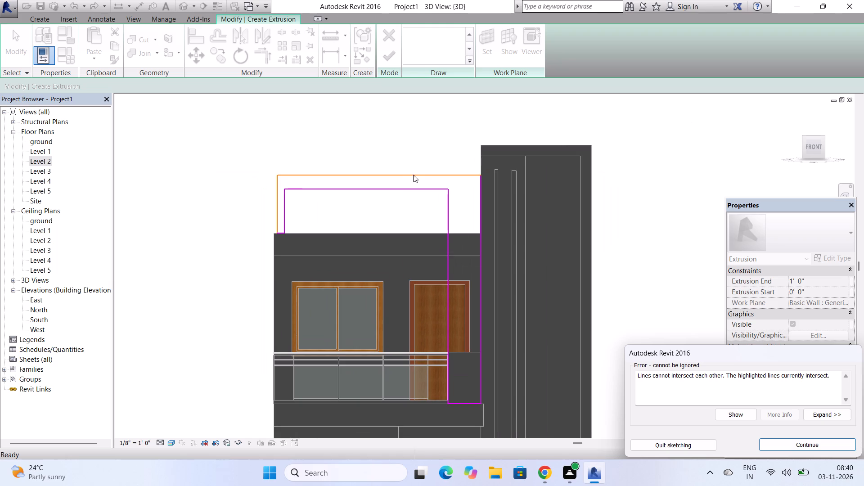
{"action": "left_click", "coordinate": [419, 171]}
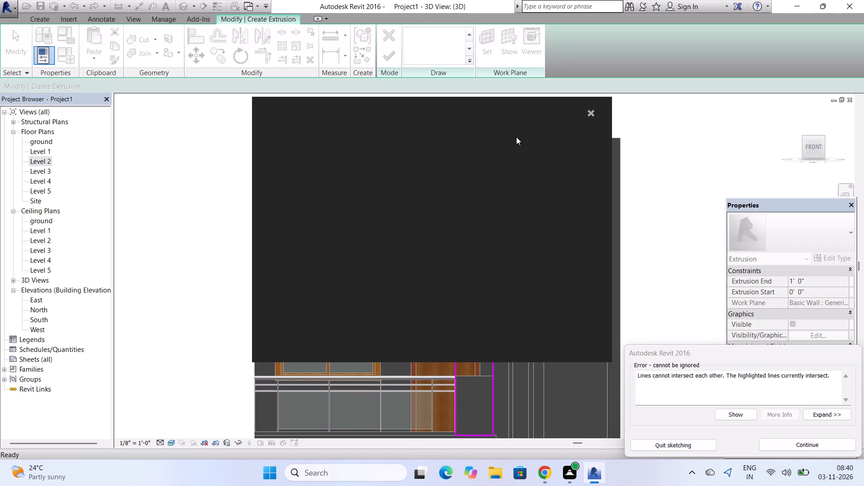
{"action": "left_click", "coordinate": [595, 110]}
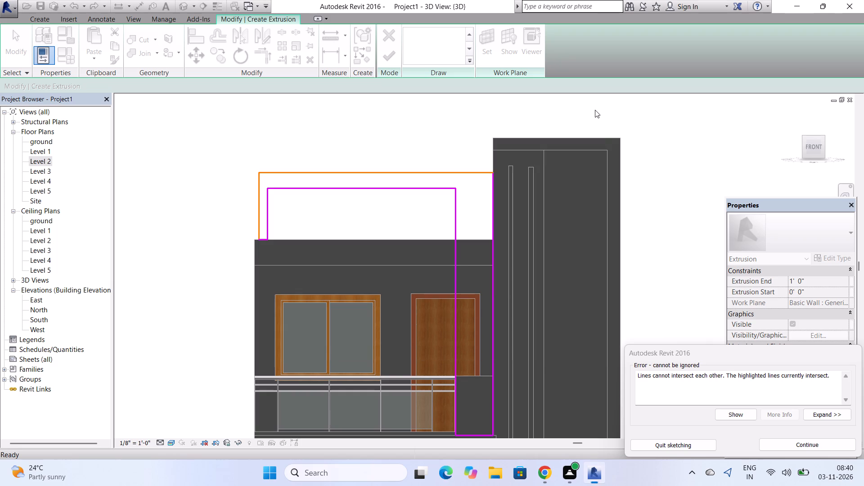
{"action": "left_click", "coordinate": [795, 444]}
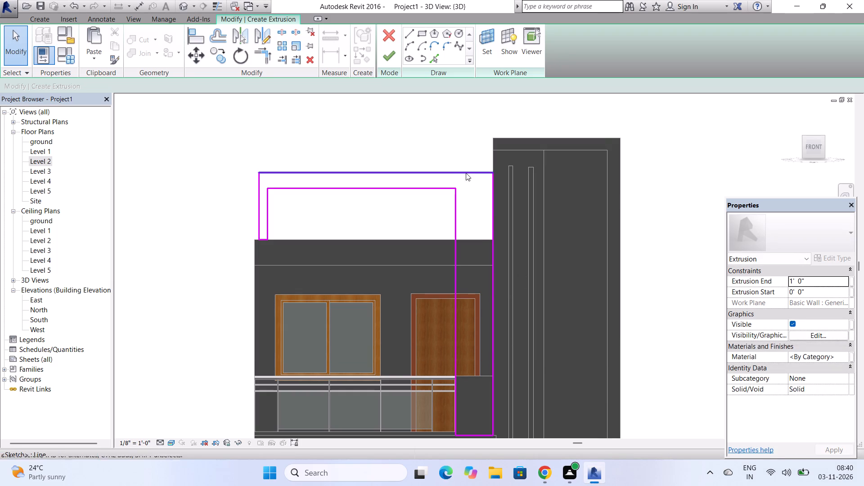
Delete the frame profile's outer top line and both overlapping segments of its outer left vertical line.
{"action": "left_click", "coordinate": [463, 168]}
{"action": "key", "text": "Delete"}
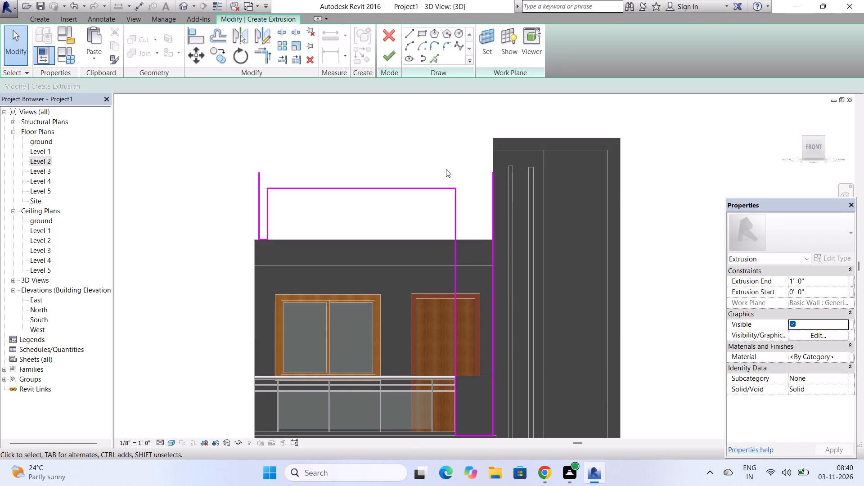
{"action": "left_click", "coordinate": [262, 175]}
{"action": "key", "text": "Delete"}
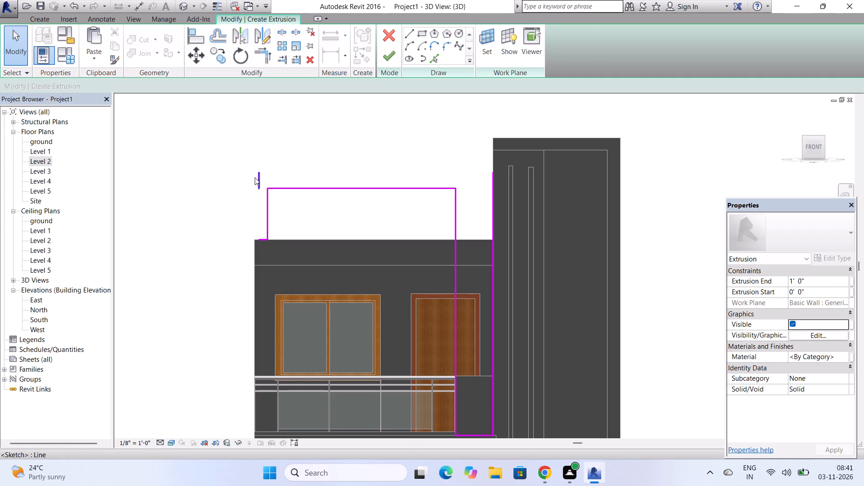
{"action": "left_click", "coordinate": [257, 177]}
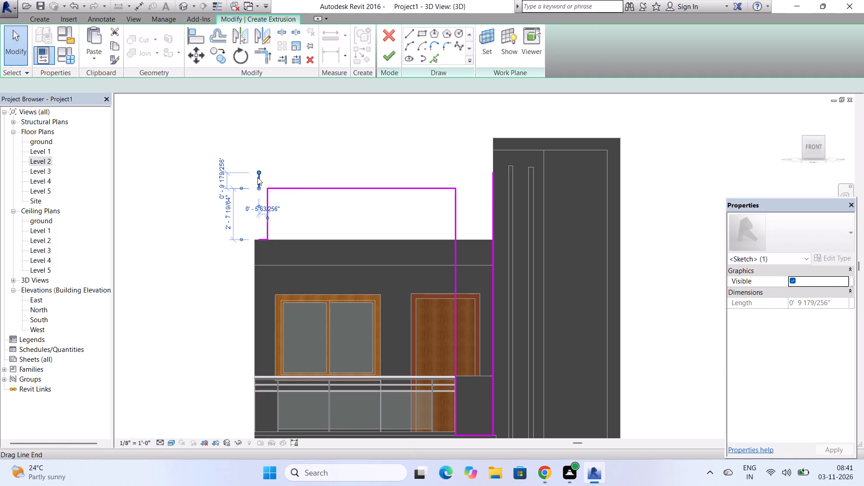
{"action": "key", "text": "Delete"}
{"action": "scroll", "coordinate": [257, 177], "scroll_direction": "down", "scroll_amount": 4}
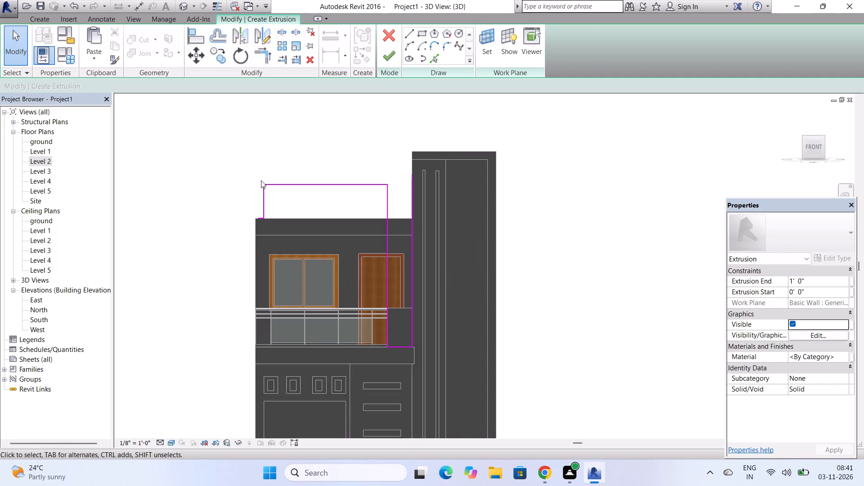
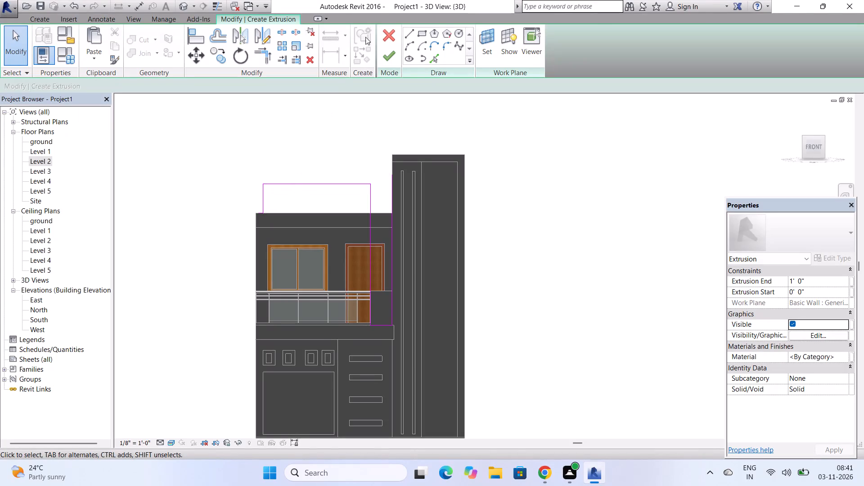
Redraw the frame profile's outer left vertical line and an outer top line about 12' long, ending at the tower wall.
{"action": "left_click", "coordinate": [407, 35]}
{"action": "scroll", "coordinate": [254, 211], "scroll_direction": "up", "scroll_amount": 2}
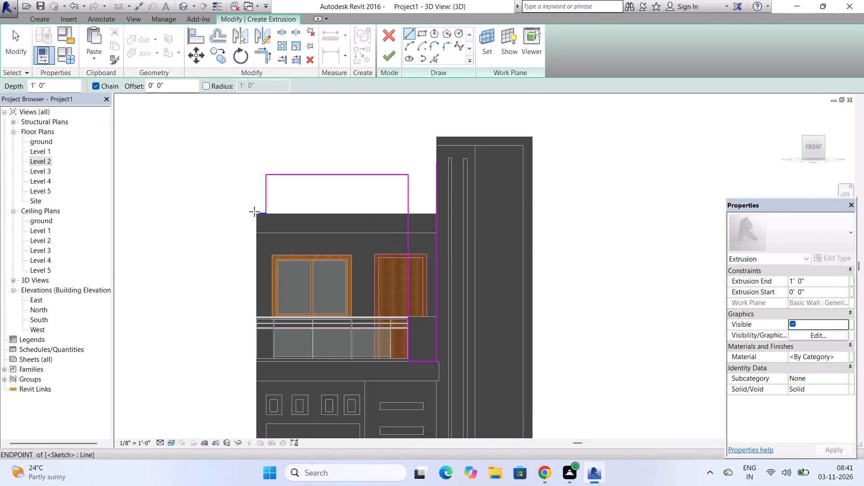
{"action": "scroll", "coordinate": [254, 211], "scroll_direction": "up", "scroll_amount": 10}
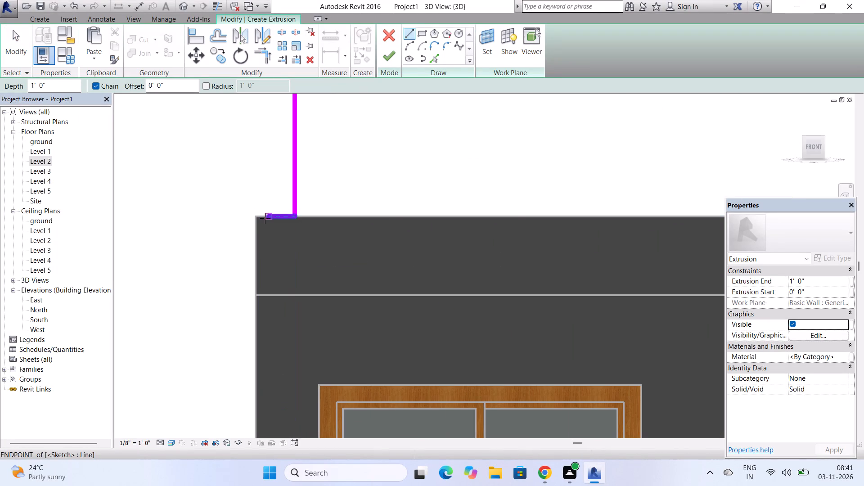
{"action": "left_click", "coordinate": [265, 218]}
{"action": "scroll", "coordinate": [265, 218], "scroll_direction": "down", "scroll_amount": 8}
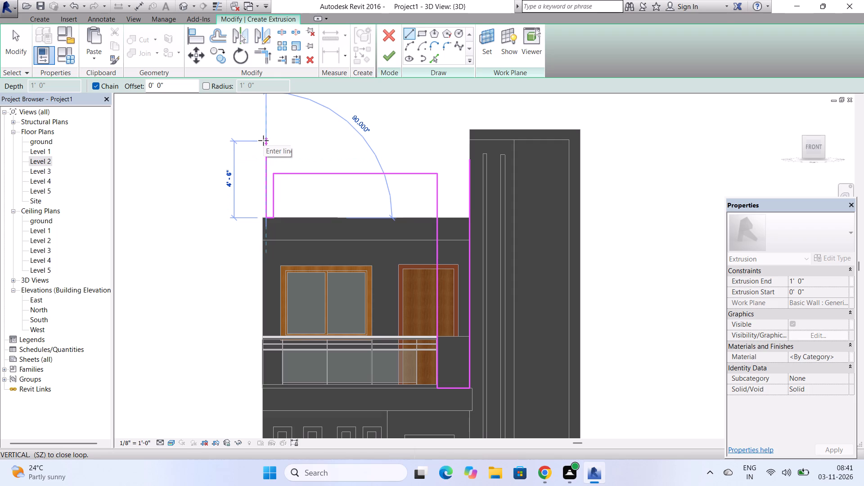
{"action": "left_click", "coordinate": [263, 153]}
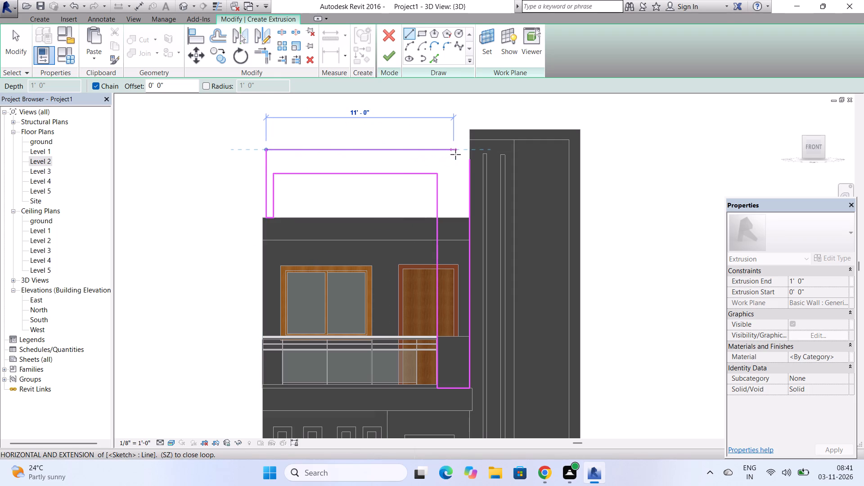
{"action": "scroll", "coordinate": [472, 155], "scroll_direction": "up", "scroll_amount": 7}
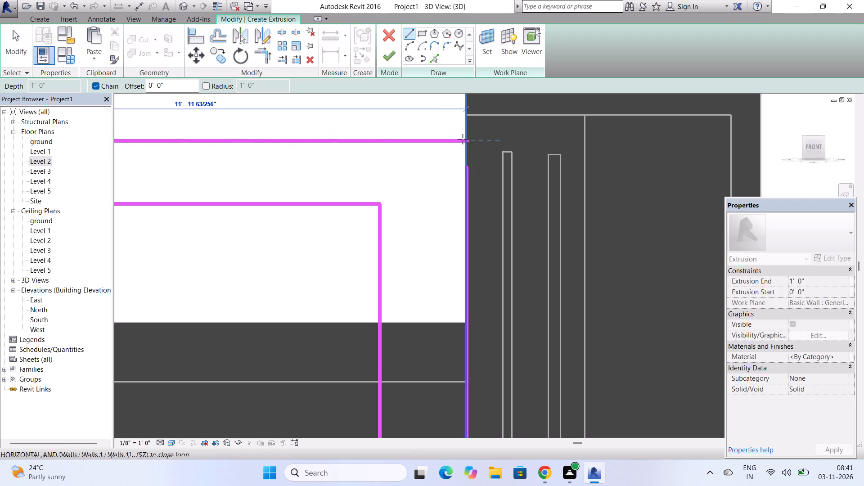
{"action": "left_click", "coordinate": [463, 139]}
{"action": "key", "text": "Escape"}
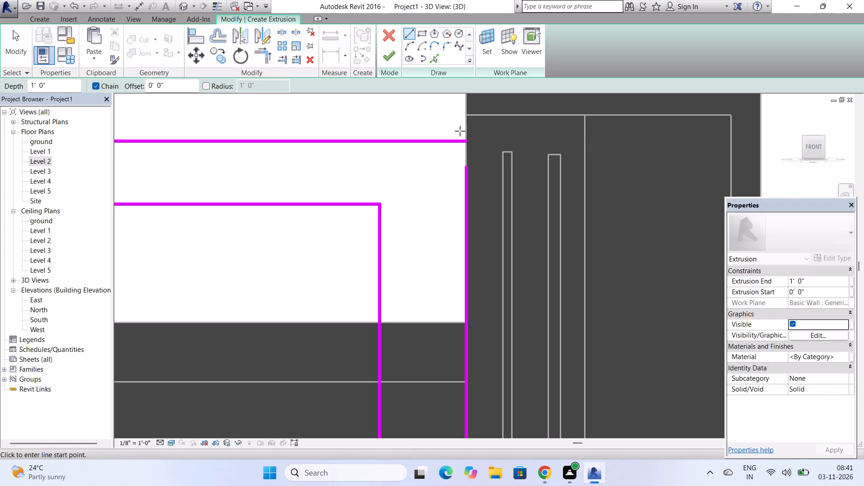
{"action": "scroll", "coordinate": [460, 132], "scroll_direction": "down", "scroll_amount": 3}
{"action": "scroll", "coordinate": [461, 150], "scroll_direction": "up", "scroll_amount": 3}
{"action": "key", "text": "Escape"}
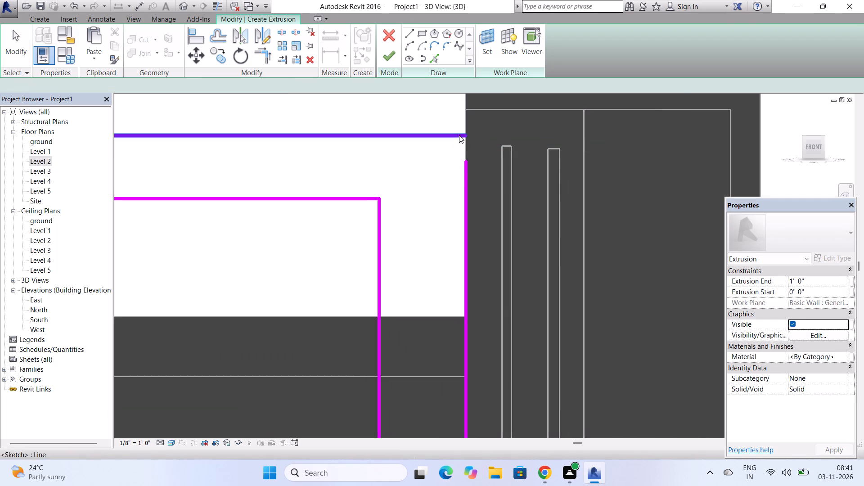
Extend the profile's outer right vertical line up to the new top line, making it 14' long.
{"action": "left_click", "coordinate": [464, 177]}
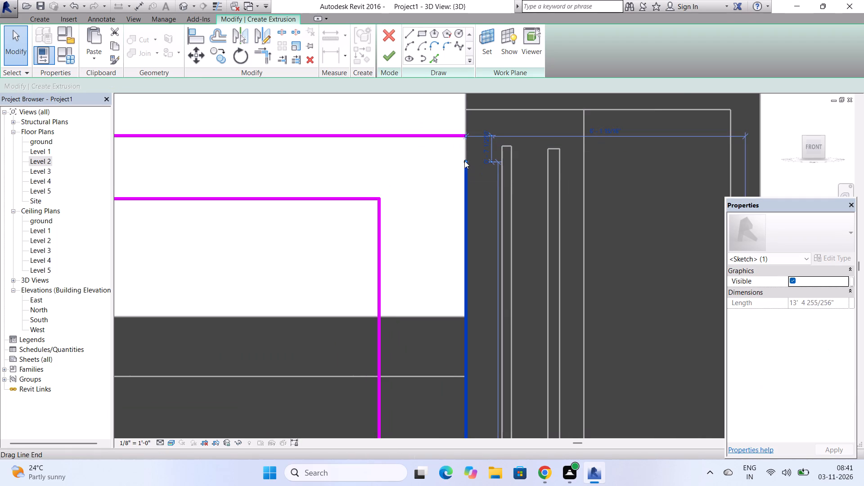
{"action": "left_click_drag", "start_coordinate": [464, 160], "coordinate": [463, 139]}
Finish the frame's extrusion sketch and complete the in-place wall model.
{"action": "left_click", "coordinate": [382, 54]}
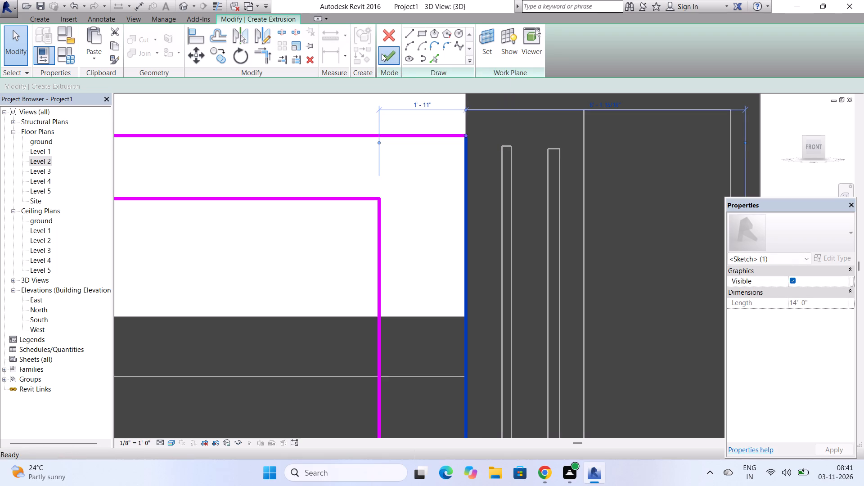
{"action": "scroll", "coordinate": [471, 127], "scroll_direction": "down", "scroll_amount": 4}
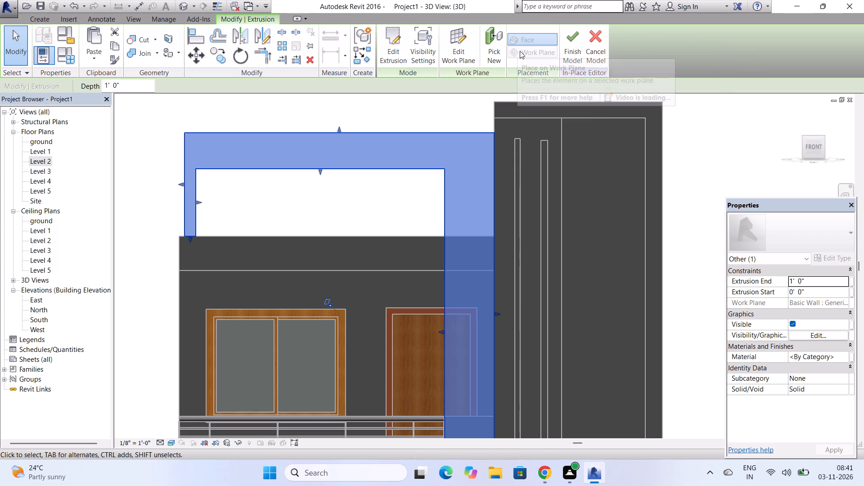
{"action": "left_click", "coordinate": [576, 56]}
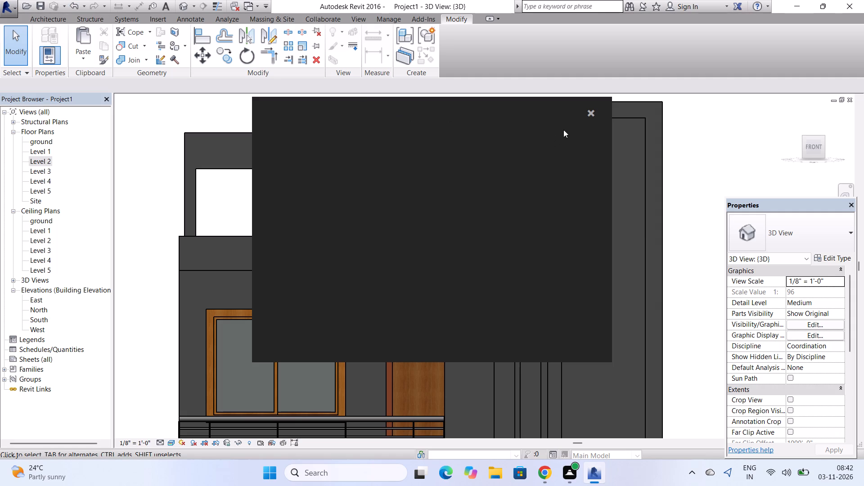
{"action": "left_click", "coordinate": [587, 112]}
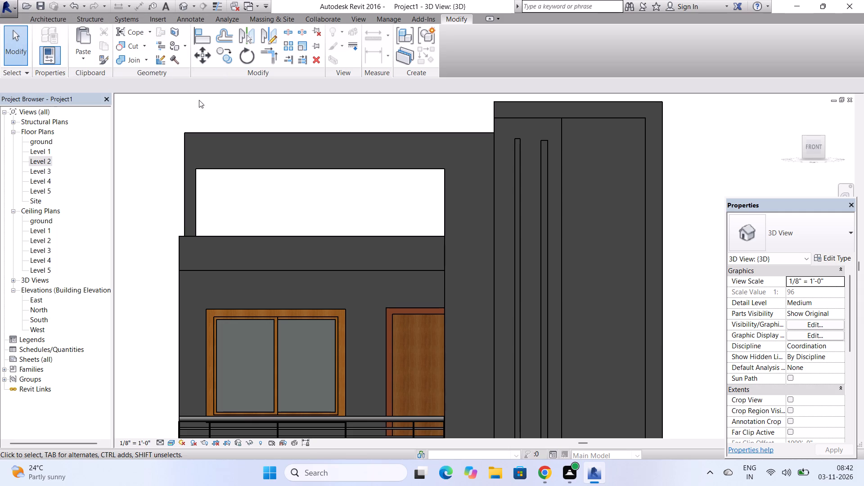
Thin the frame's top beam by moving its underside upward to roughly half the beam's depth.
{"action": "left_click", "coordinate": [286, 166]}
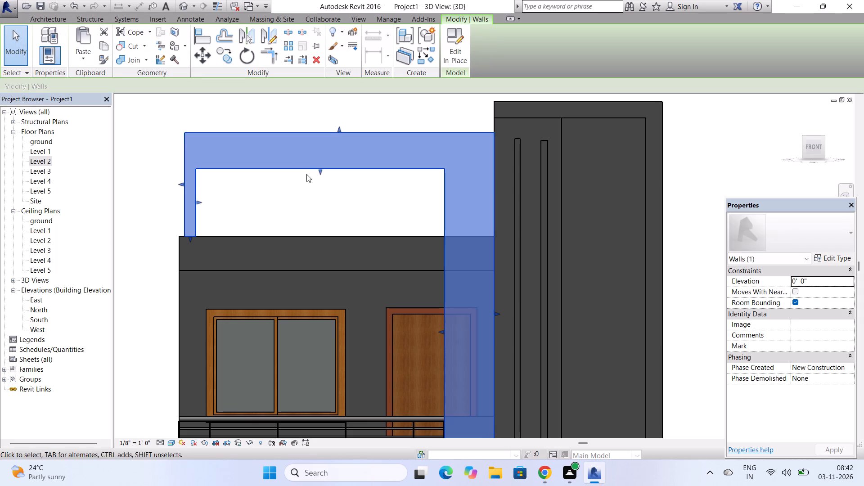
{"action": "left_click_drag", "start_coordinate": [319, 170], "coordinate": [318, 162]}
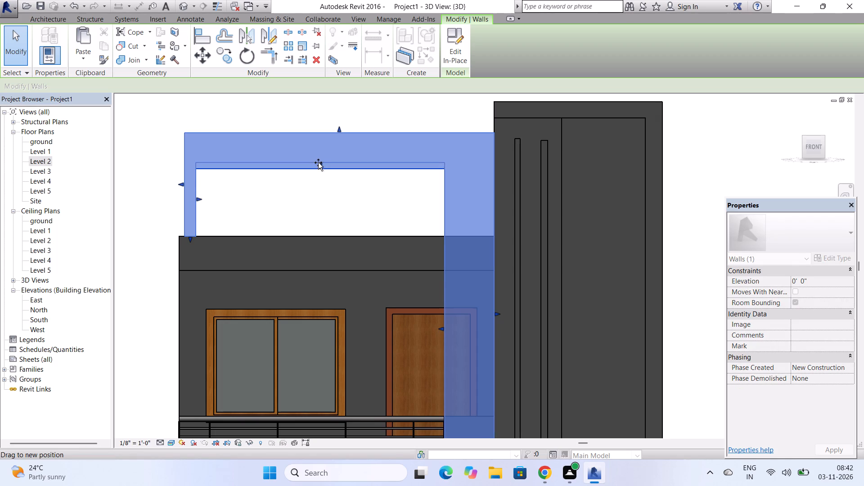
{"action": "left_click_drag", "start_coordinate": [318, 162], "coordinate": [319, 150]}
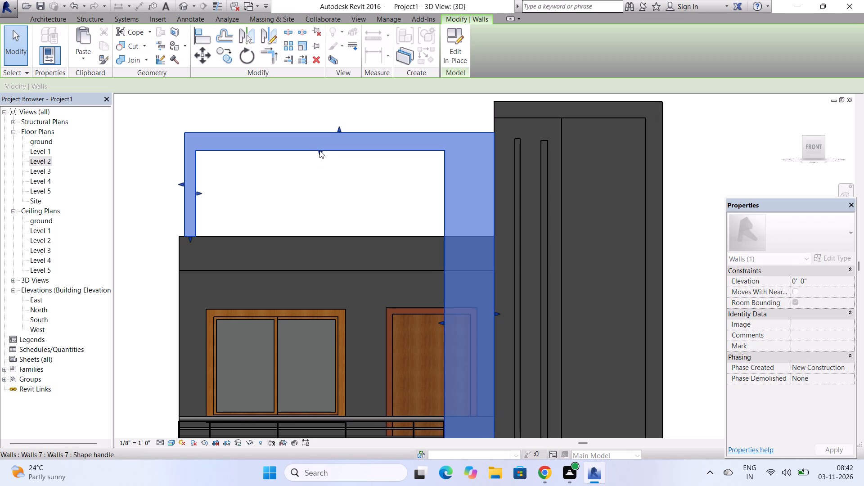
Narrow the frame's right leg by moving its inner face toward the tower, just clear of the door.
{"action": "scroll", "coordinate": [319, 150], "scroll_direction": "down", "scroll_amount": 4}
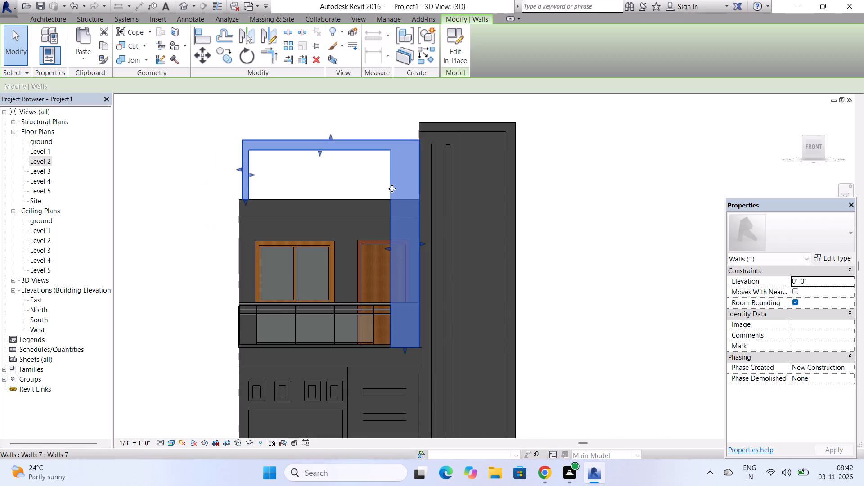
{"action": "scroll", "coordinate": [392, 189], "scroll_direction": "up", "scroll_amount": 1}
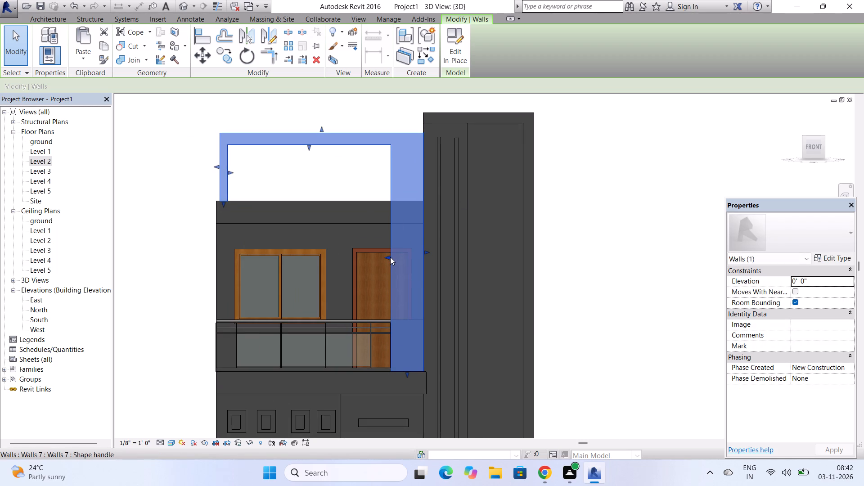
{"action": "left_click_drag", "start_coordinate": [390, 257], "coordinate": [413, 258]}
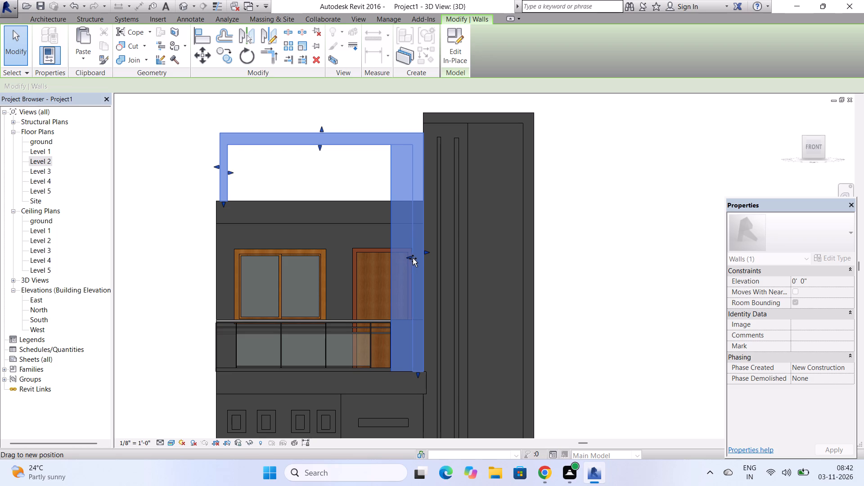
{"action": "left_click_drag", "start_coordinate": [413, 258], "coordinate": [414, 258]}
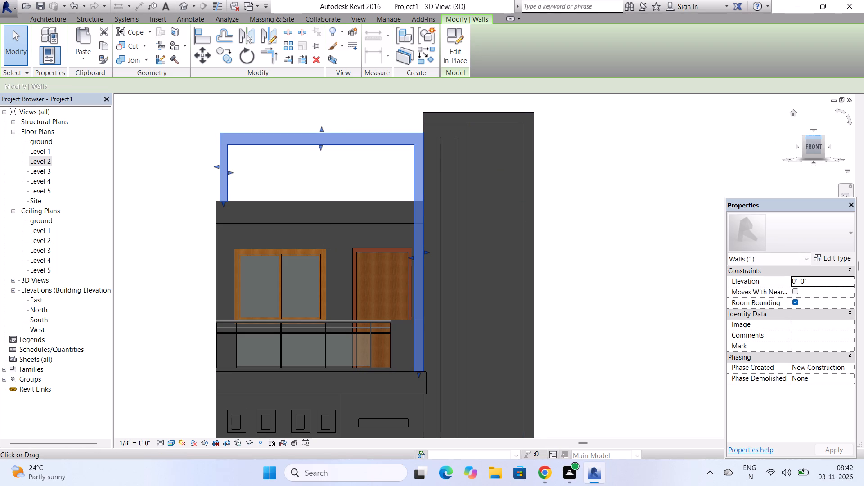
Examine the frame's depth and alignment with the balcony and tower from the front, above and the right side.
{"action": "left_click_drag", "start_coordinate": [807, 136], "coordinate": [803, 139]}
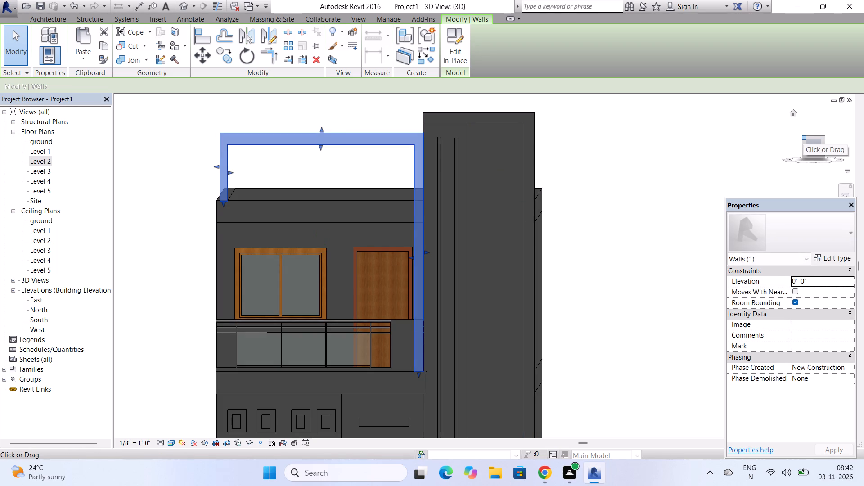
{"action": "left_click_drag", "start_coordinate": [803, 139], "coordinate": [801, 172]}
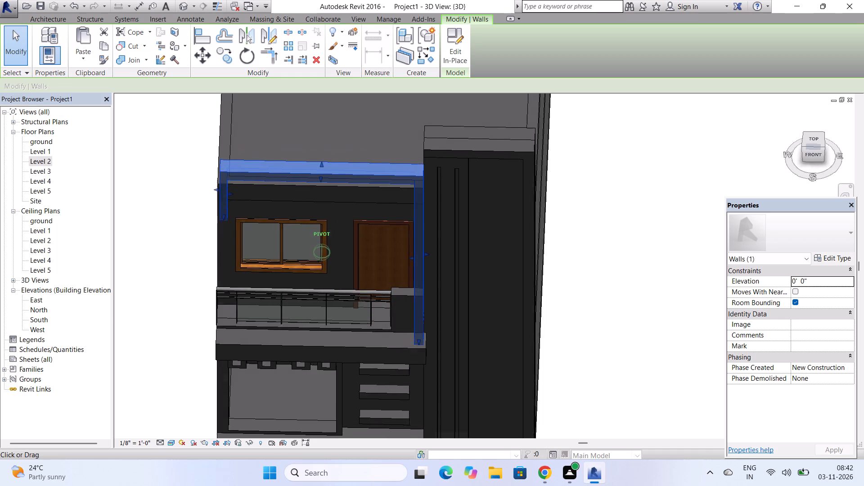
{"action": "left_click_drag", "start_coordinate": [801, 172], "coordinate": [799, 175]}
{"action": "scroll", "coordinate": [288, 166], "scroll_direction": "up", "scroll_amount": 2}
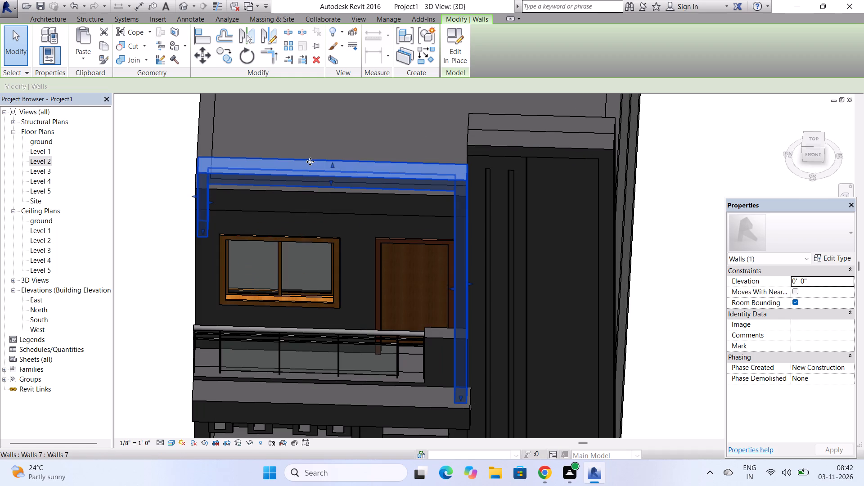
{"action": "scroll", "coordinate": [549, 169], "scroll_direction": "down", "scroll_amount": 2}
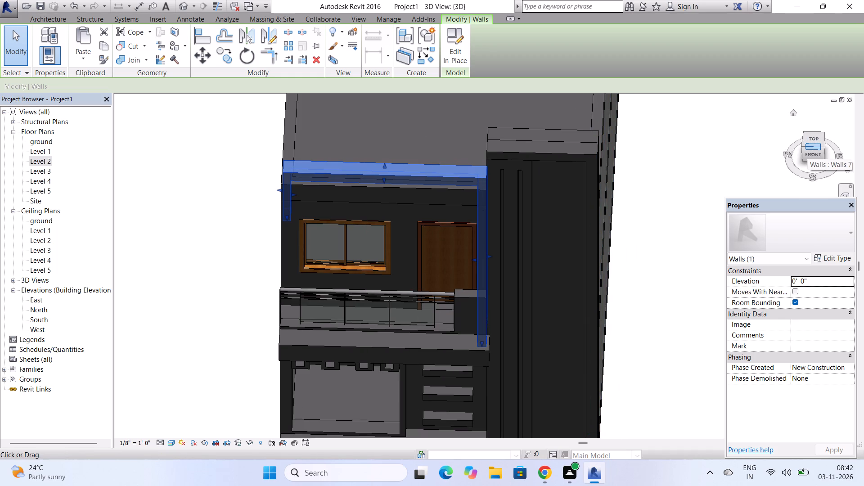
{"action": "left_click_drag", "start_coordinate": [804, 147], "coordinate": [803, 147]}
{"action": "left_click_drag", "start_coordinate": [803, 147], "coordinate": [651, 170]}
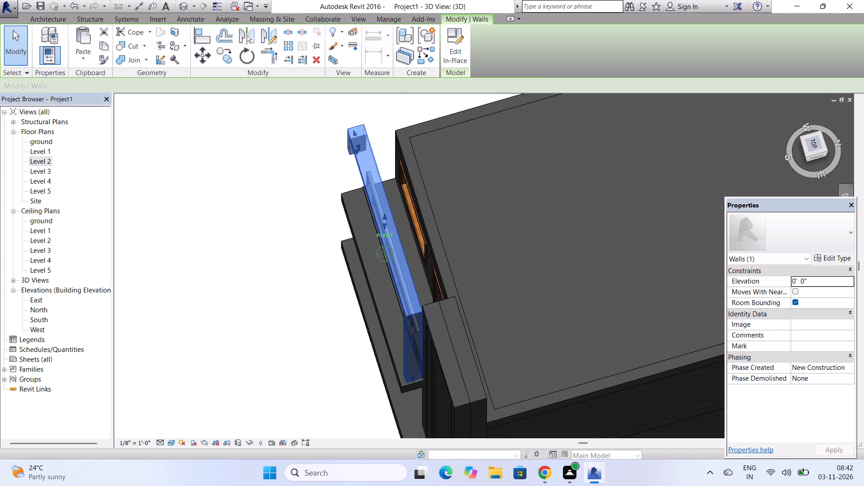
{"action": "left_click_drag", "start_coordinate": [651, 170], "coordinate": [628, 171]}
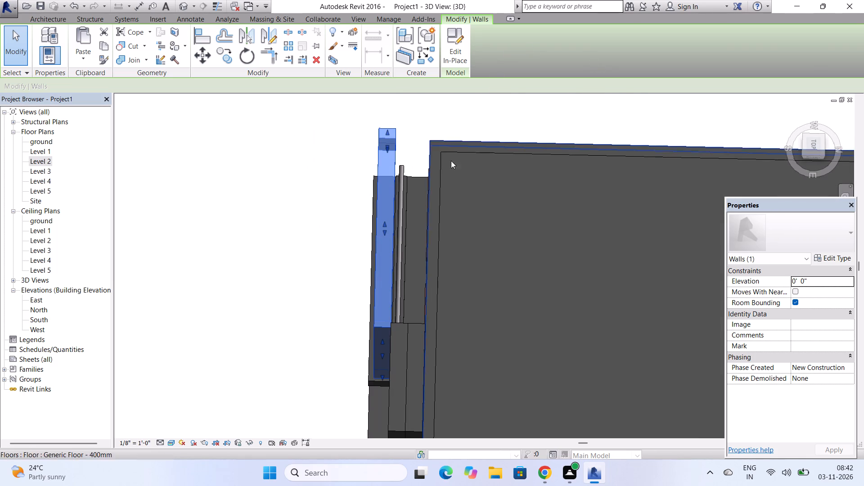
{"action": "scroll", "coordinate": [396, 249], "scroll_direction": "up", "scroll_amount": 4}
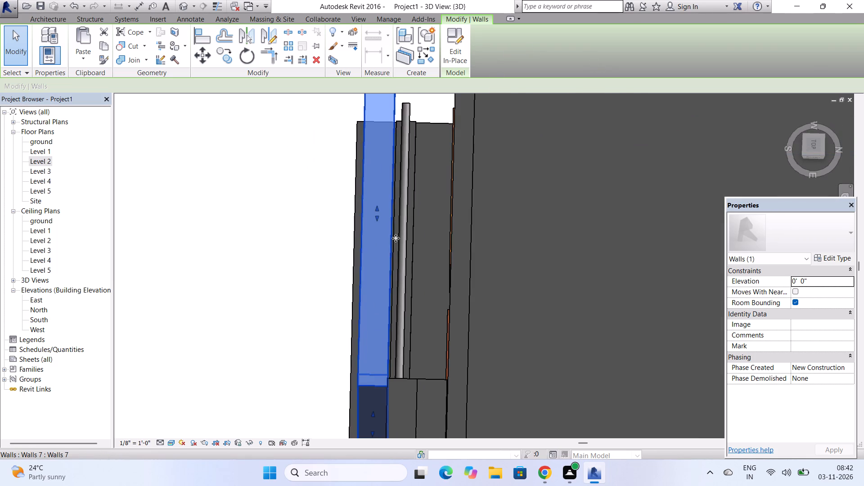
{"action": "scroll", "coordinate": [396, 237], "scroll_direction": "down", "scroll_amount": 6}
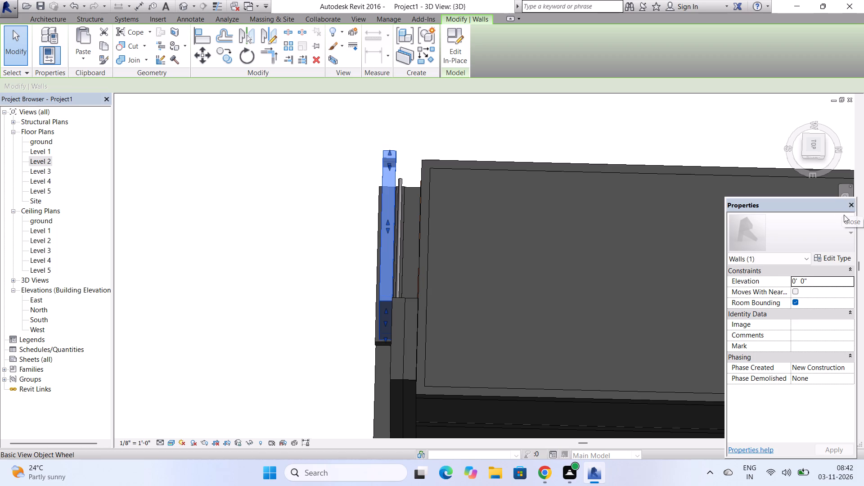
{"action": "left_click_drag", "start_coordinate": [802, 152], "coordinate": [806, 149]}
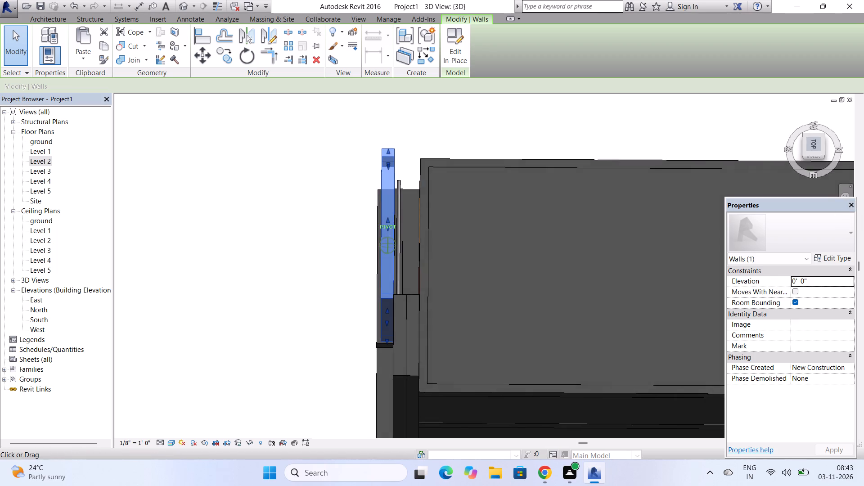
{"action": "left_click_drag", "start_coordinate": [806, 149], "coordinate": [158, 130]}
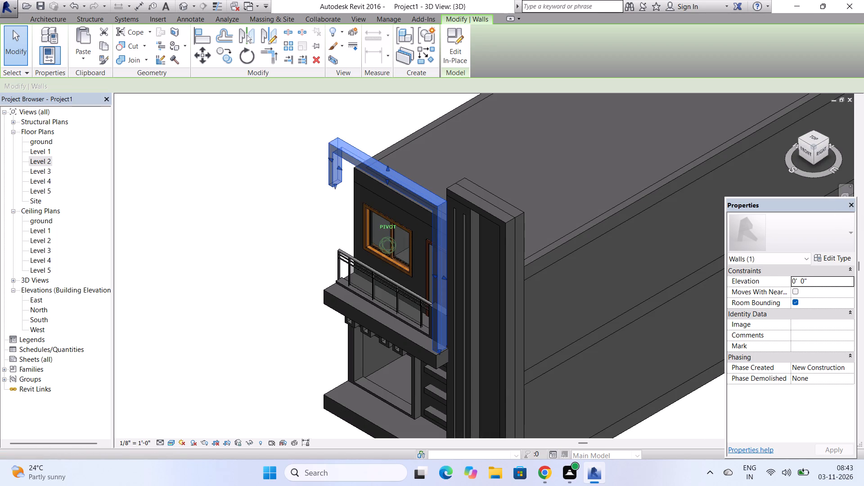
{"action": "left_click_drag", "start_coordinate": [158, 130], "coordinate": [765, 421]}
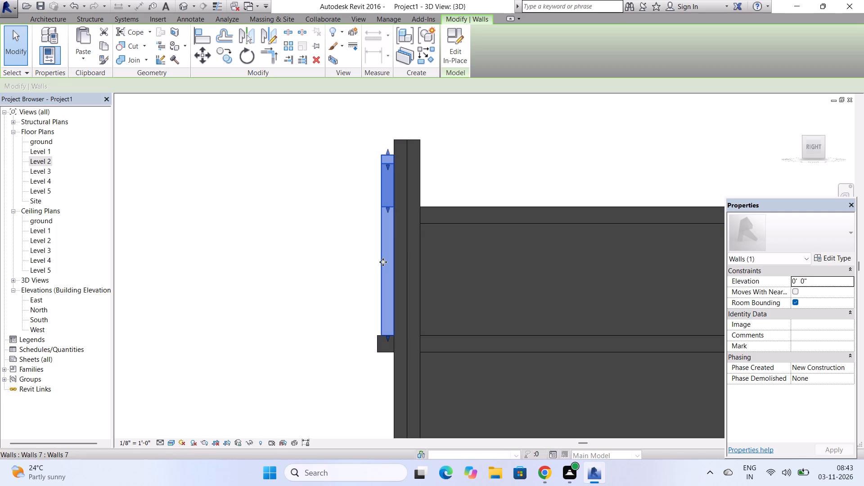
{"action": "scroll", "coordinate": [389, 212], "scroll_direction": "down", "scroll_amount": 4}
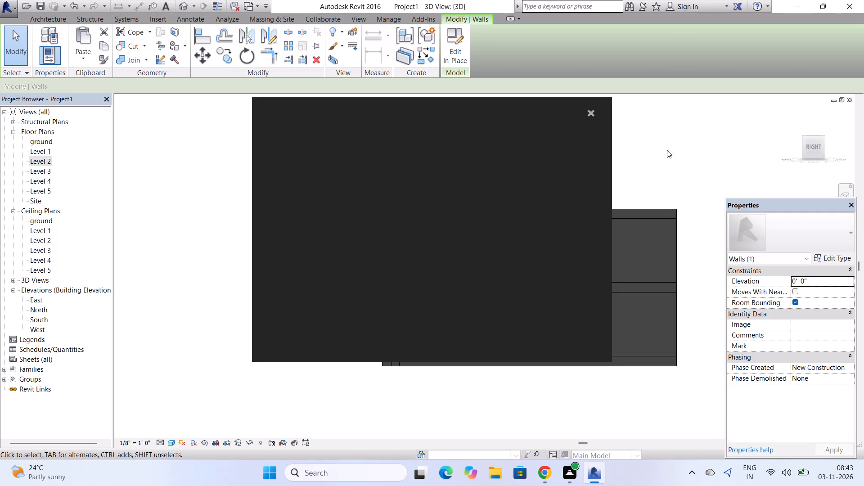
{"action": "left_click", "coordinate": [593, 107]}
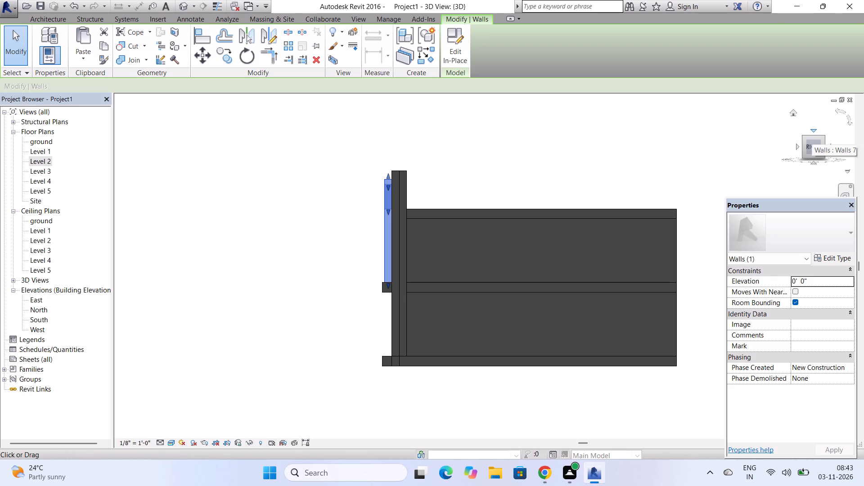
{"action": "left_click_drag", "start_coordinate": [806, 137], "coordinate": [802, 166]}
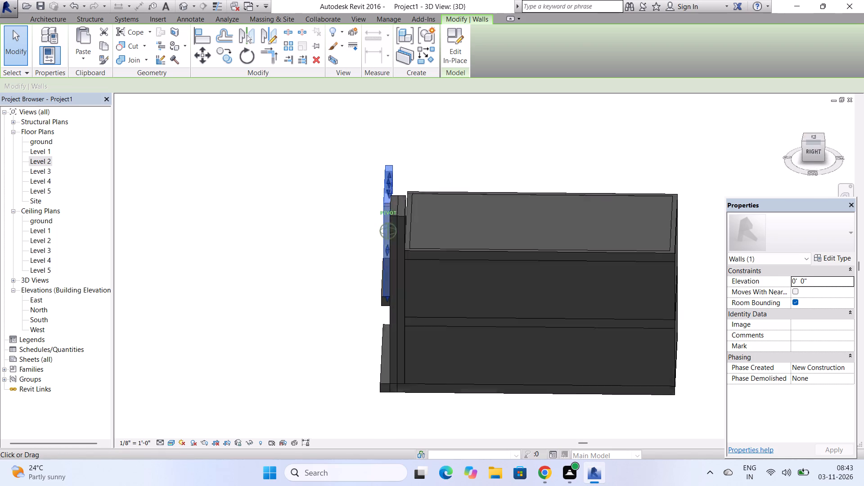
{"action": "left_click_drag", "start_coordinate": [802, 166], "coordinate": [797, 216]}
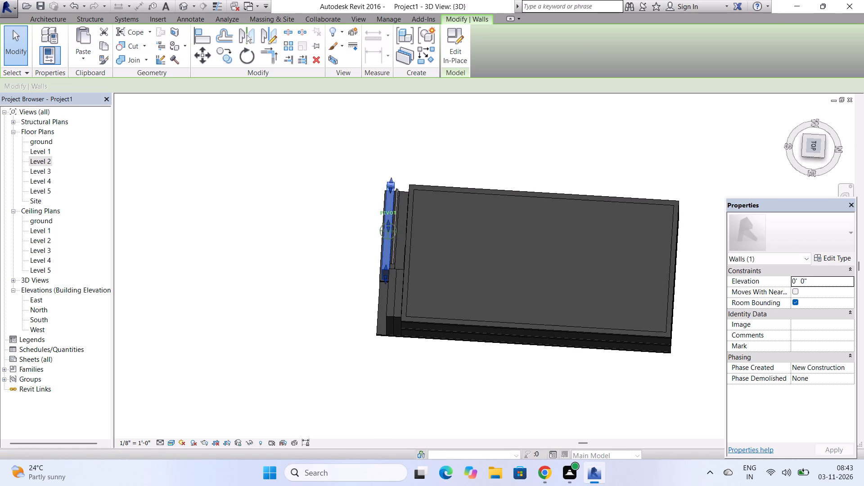
{"action": "left_click_drag", "start_coordinate": [797, 216], "coordinate": [188, 167]}
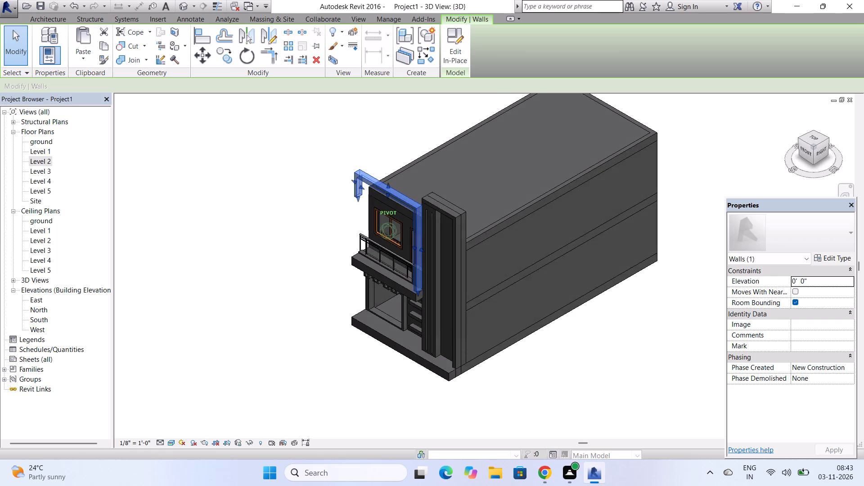
{"action": "left_click_drag", "start_coordinate": [188, 167], "coordinate": [303, 143]}
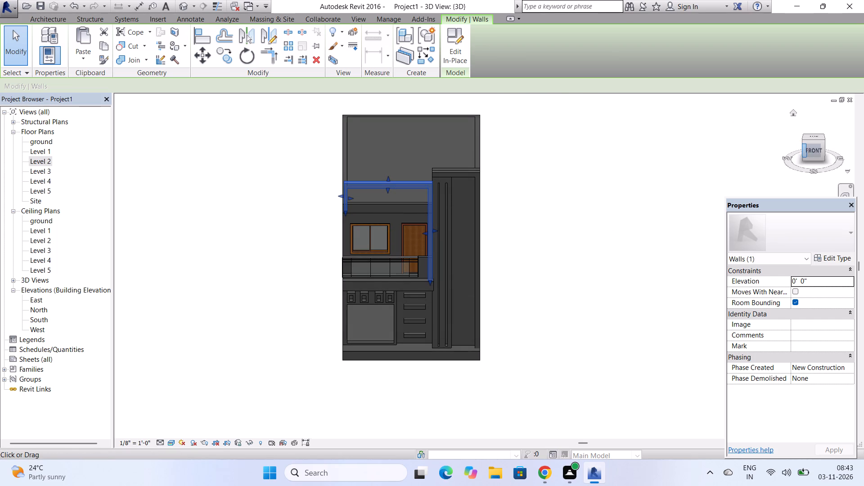
Widen the frame's right leg by moving its inner face away from the tower, toward the balcony door.
{"action": "left_click_drag", "start_coordinate": [805, 143], "coordinate": [168, 135]}
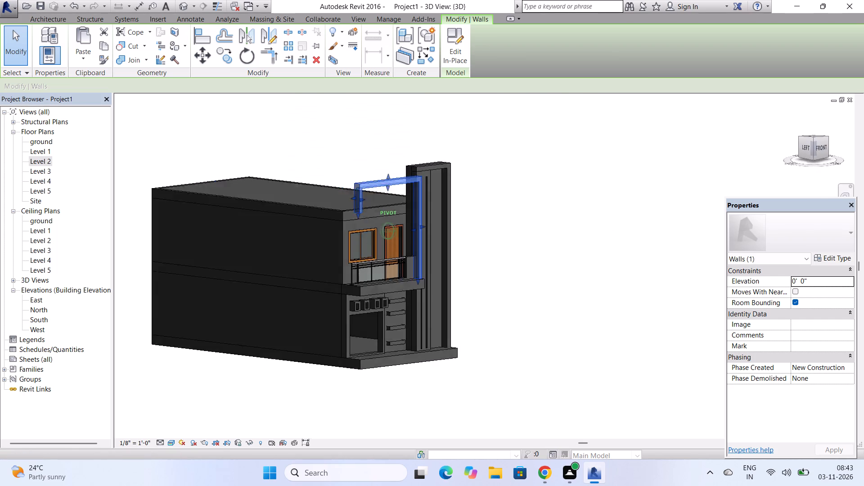
{"action": "left_click_drag", "start_coordinate": [168, 135], "coordinate": [201, 137]}
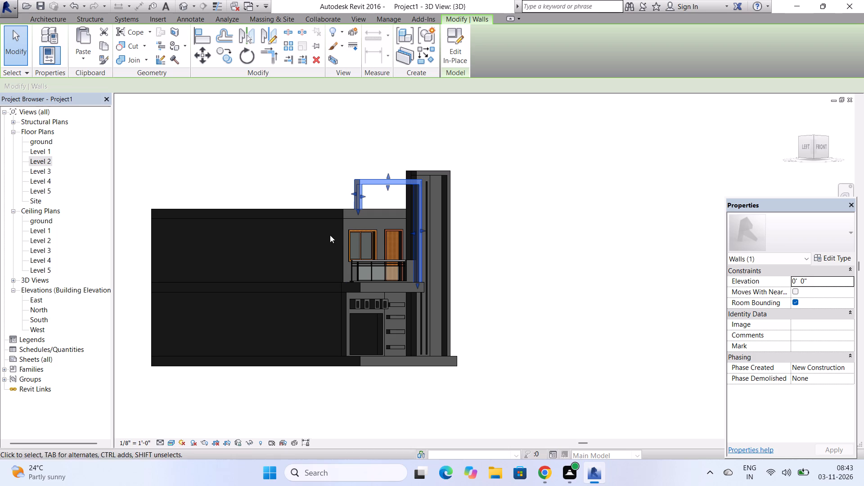
{"action": "scroll", "coordinate": [420, 244], "scroll_direction": "up", "scroll_amount": 4}
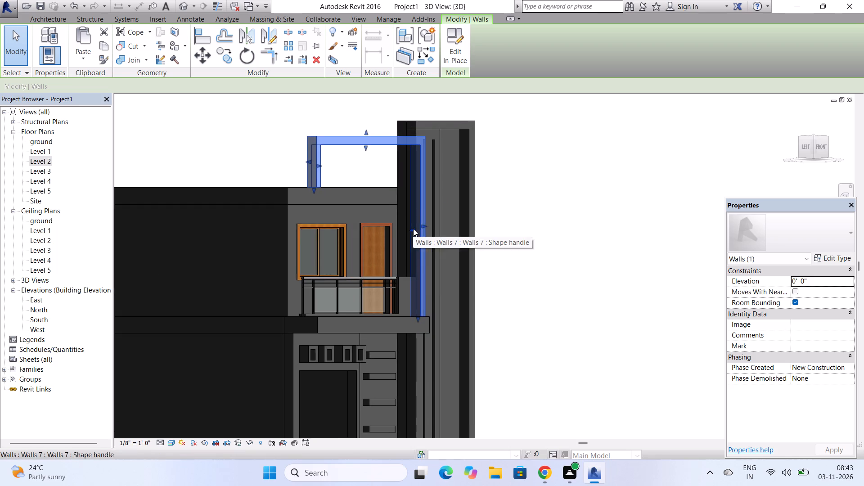
{"action": "scroll", "coordinate": [413, 229], "scroll_direction": "up", "scroll_amount": 3}
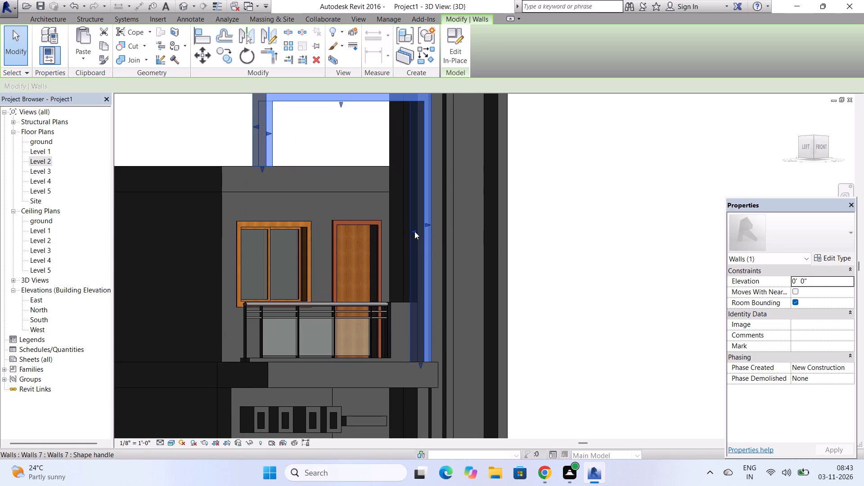
{"action": "left_click_drag", "start_coordinate": [414, 231], "coordinate": [387, 233]}
{"action": "scroll", "coordinate": [389, 241], "scroll_direction": "down", "scroll_amount": 3}
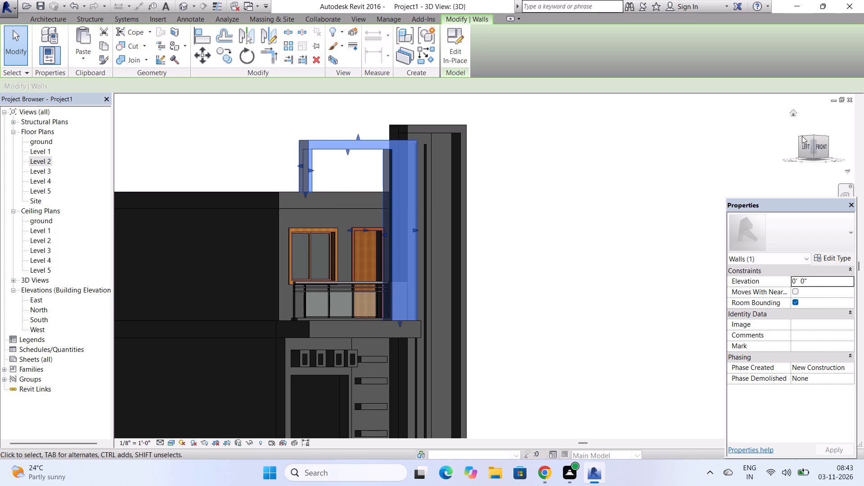
Deepen the frame by moving its rear face back to the upper-floor front wall.
{"action": "left_click_drag", "start_coordinate": [798, 139], "coordinate": [121, 154]}
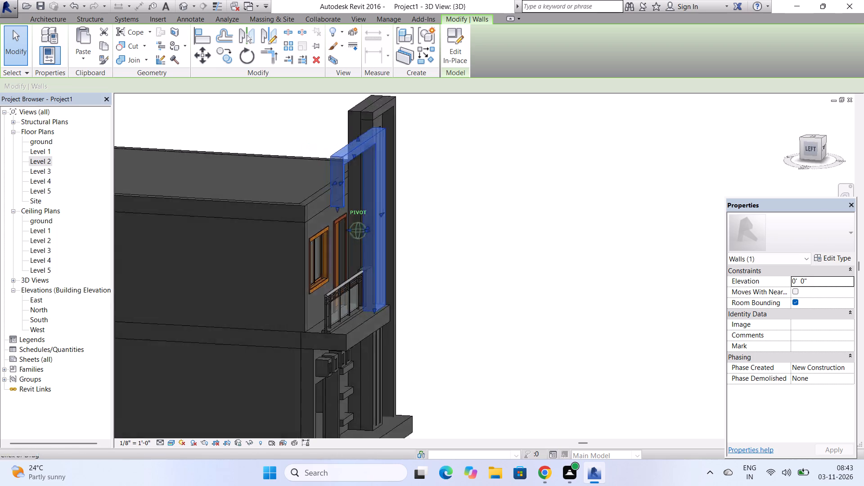
{"action": "left_click_drag", "start_coordinate": [121, 154], "coordinate": [228, 168]}
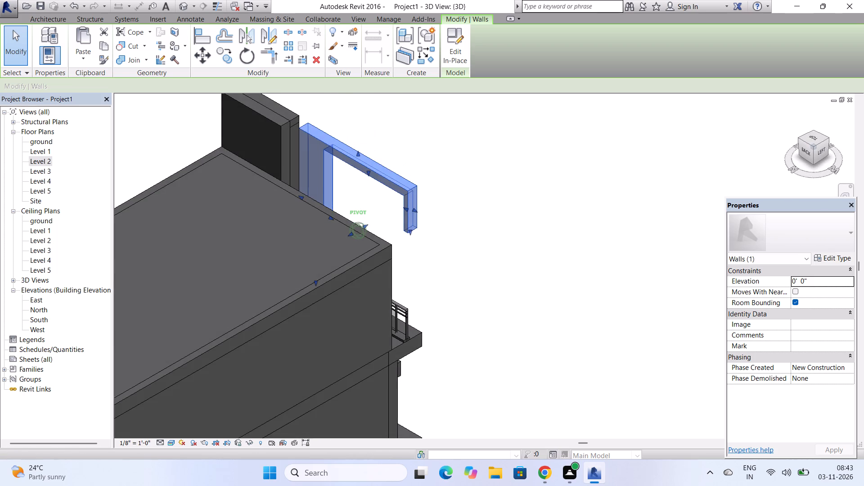
{"action": "left_click_drag", "start_coordinate": [228, 168], "coordinate": [201, 199]}
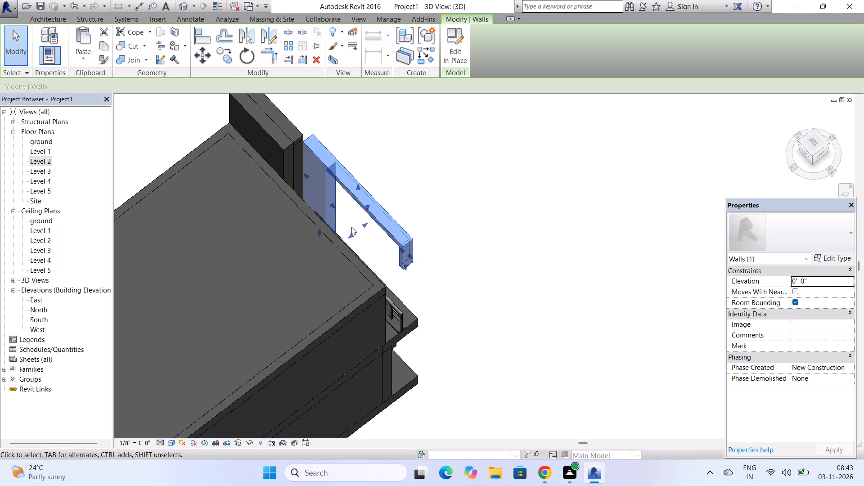
{"action": "left_click_drag", "start_coordinate": [349, 234], "coordinate": [333, 244]}
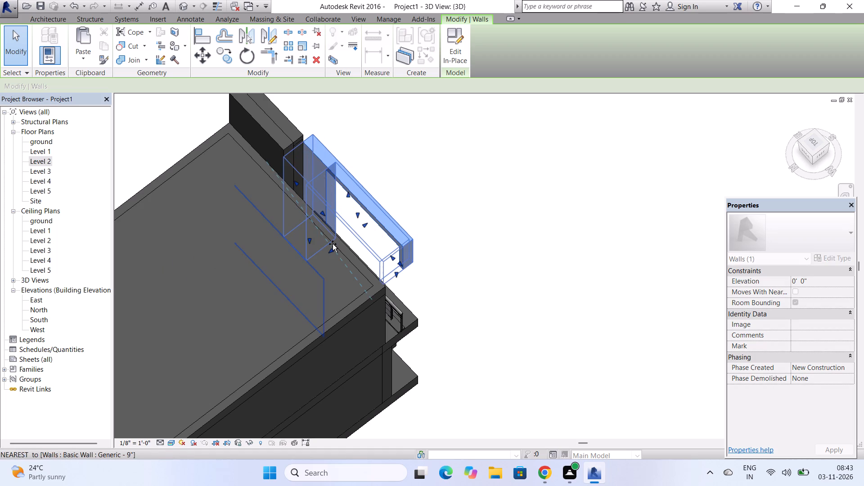
{"action": "left_click_drag", "start_coordinate": [333, 244], "coordinate": [333, 241]}
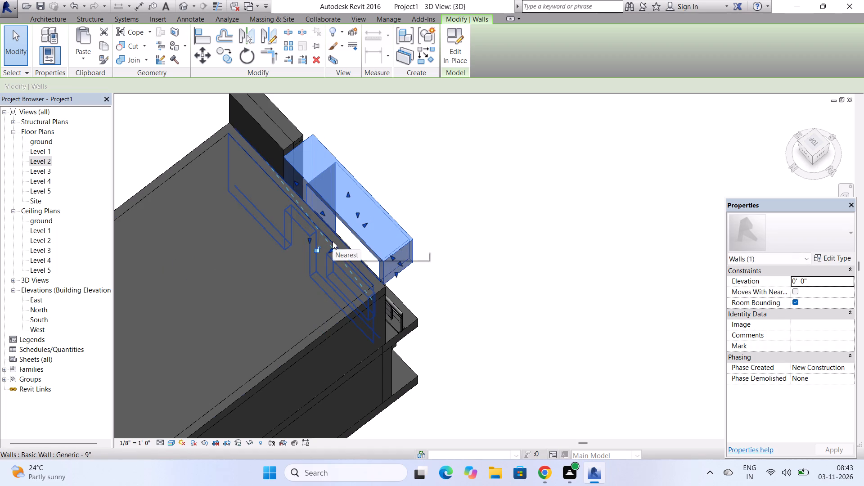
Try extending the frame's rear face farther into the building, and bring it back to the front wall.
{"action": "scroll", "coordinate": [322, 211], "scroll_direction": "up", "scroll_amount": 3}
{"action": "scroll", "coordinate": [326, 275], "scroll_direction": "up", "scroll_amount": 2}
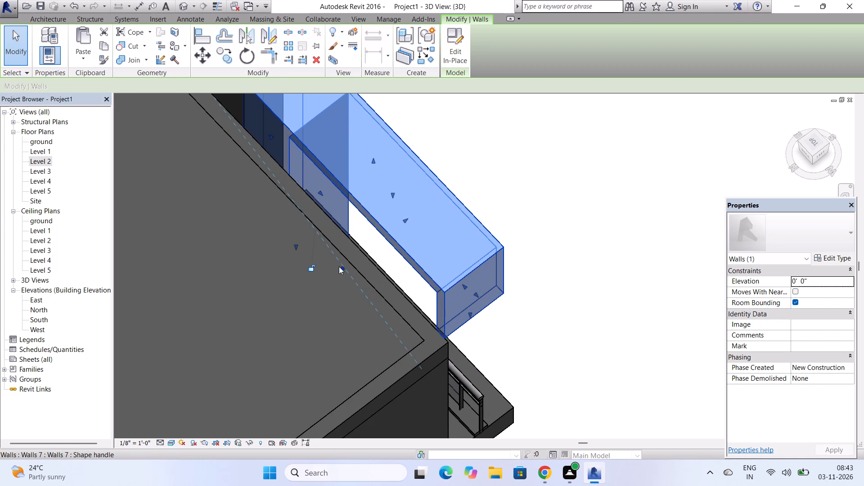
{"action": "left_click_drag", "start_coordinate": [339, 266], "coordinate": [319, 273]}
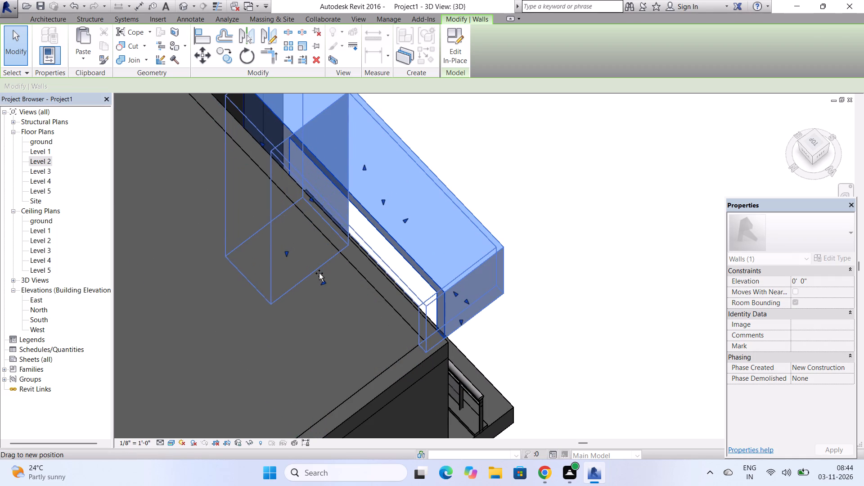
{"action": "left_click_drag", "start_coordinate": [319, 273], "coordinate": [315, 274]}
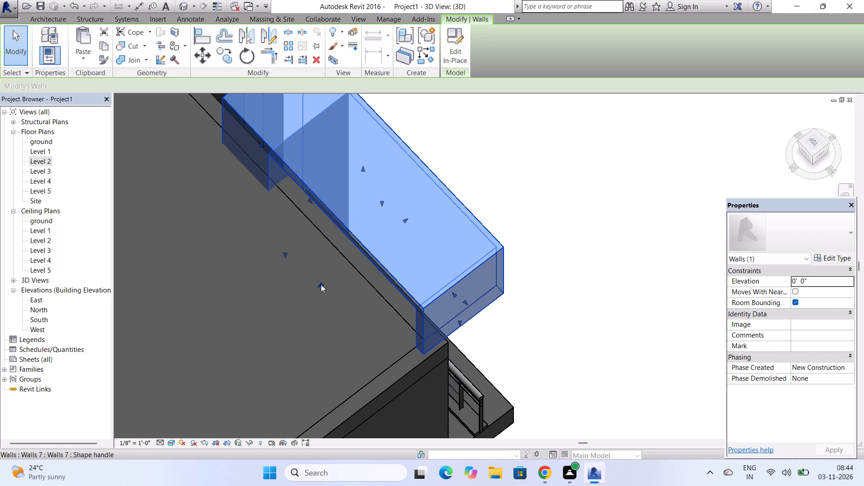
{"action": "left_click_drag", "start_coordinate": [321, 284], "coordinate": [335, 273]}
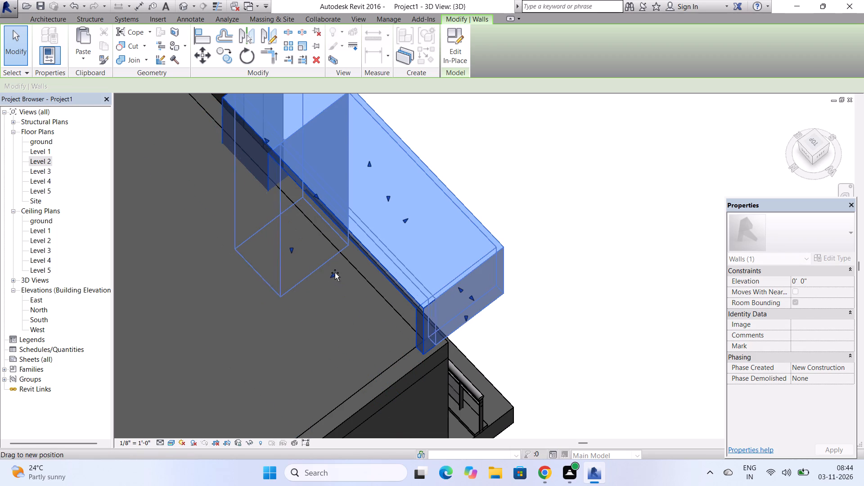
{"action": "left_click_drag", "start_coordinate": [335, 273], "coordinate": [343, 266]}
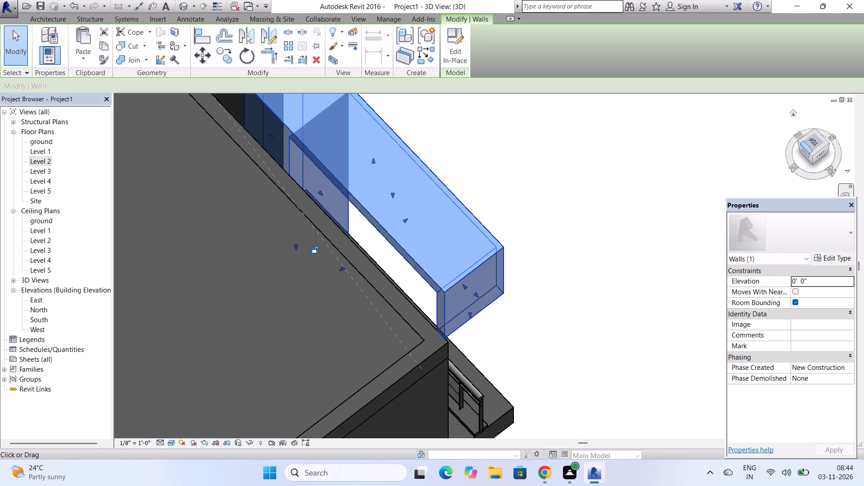
Examine how the frame meets the roof edge, front wall and tower from the rear, left side, front and above.
{"action": "left_click_drag", "start_coordinate": [800, 144], "coordinate": [800, 127]}
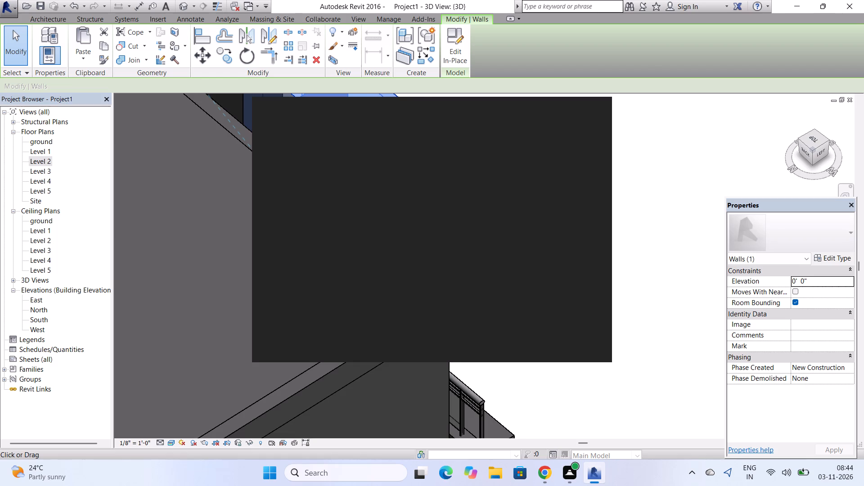
{"action": "left_click_drag", "start_coordinate": [800, 127], "coordinate": [801, 121]}
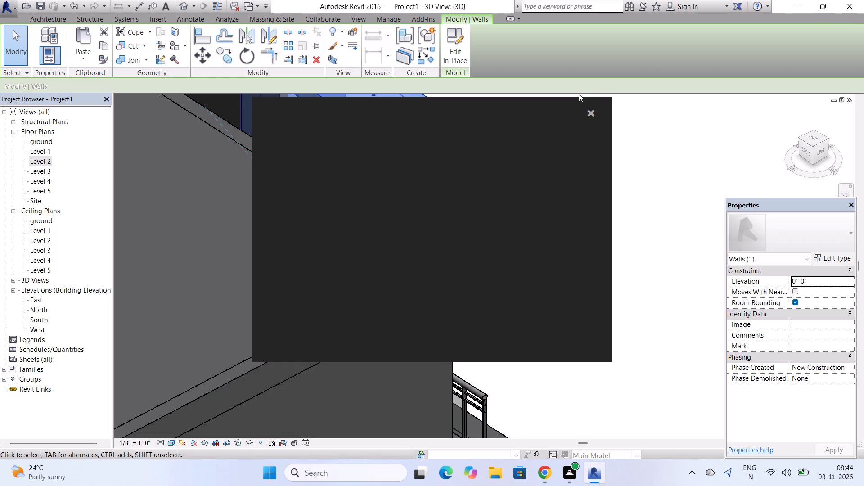
{"action": "left_click", "coordinate": [591, 115]}
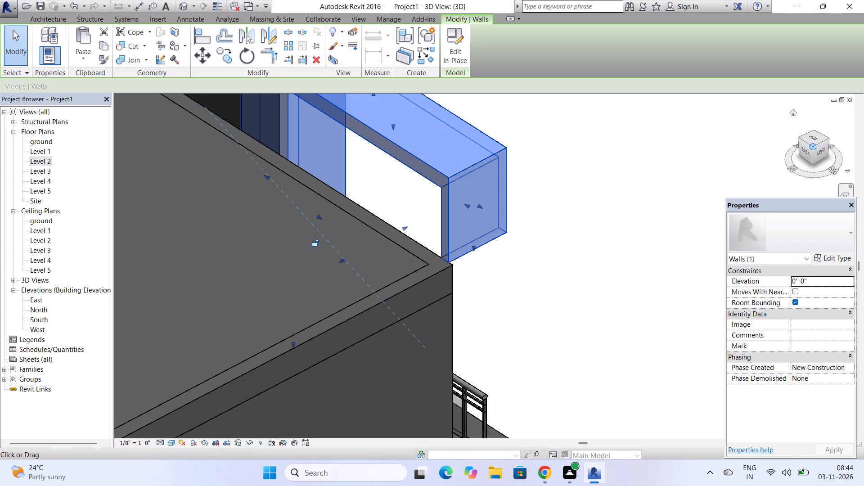
{"action": "left_click_drag", "start_coordinate": [814, 145], "coordinate": [769, 145]}
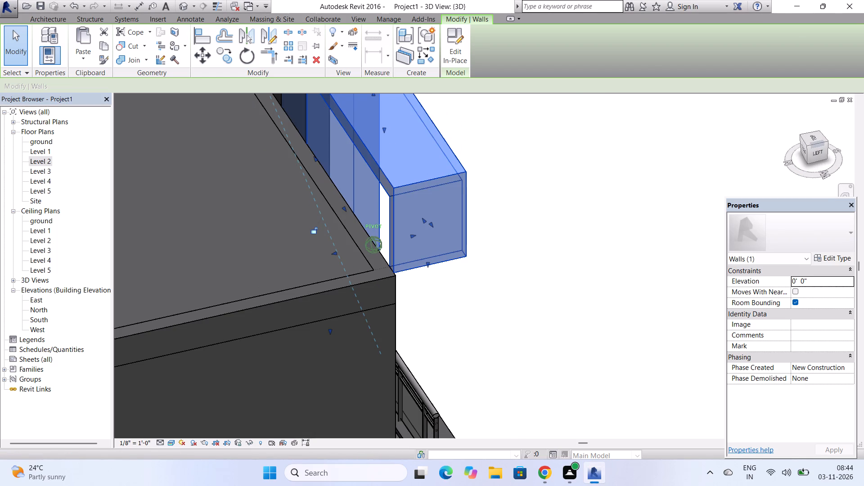
{"action": "left_click_drag", "start_coordinate": [769, 145], "coordinate": [760, 145]}
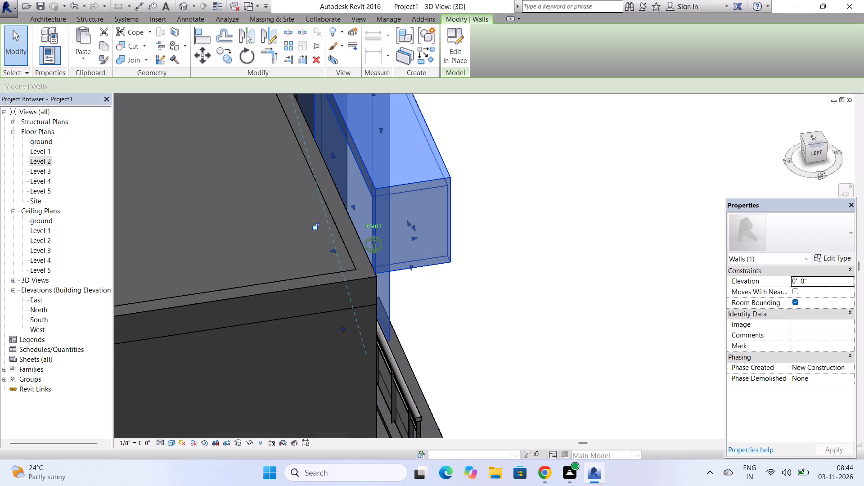
{"action": "left_click_drag", "start_coordinate": [760, 145], "coordinate": [705, 128]}
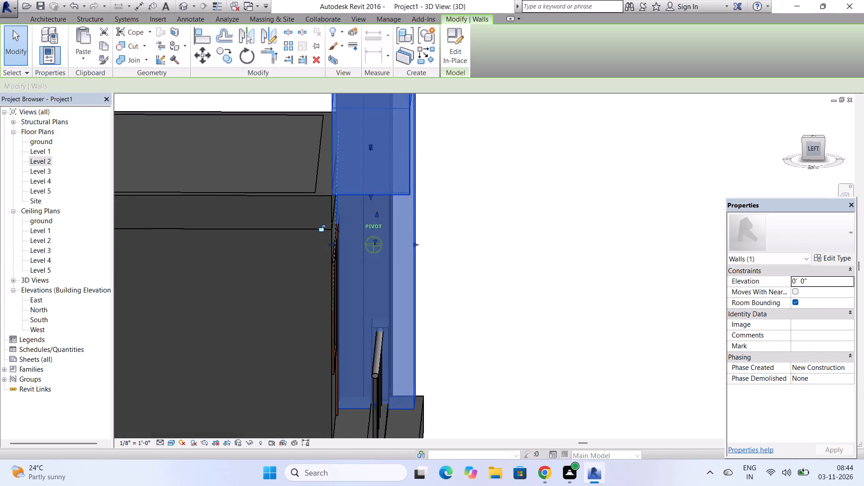
{"action": "left_click_drag", "start_coordinate": [705, 128], "coordinate": [484, 106]}
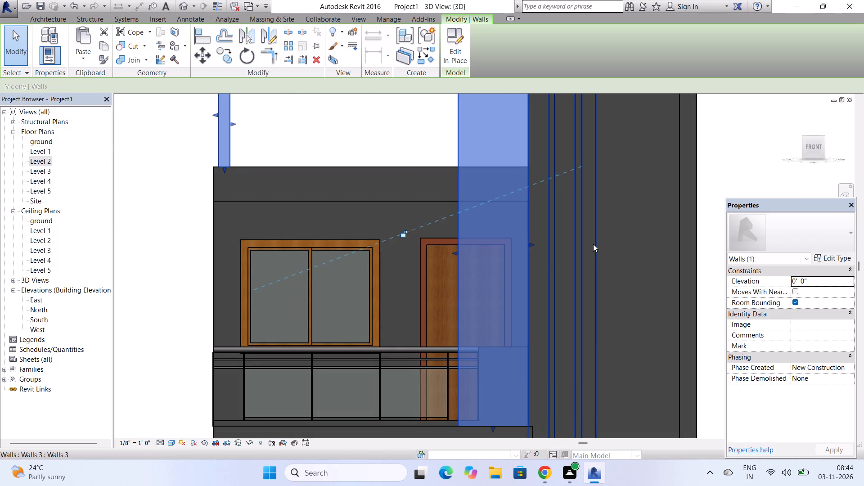
{"action": "scroll", "coordinate": [472, 279], "scroll_direction": "down", "scroll_amount": 6}
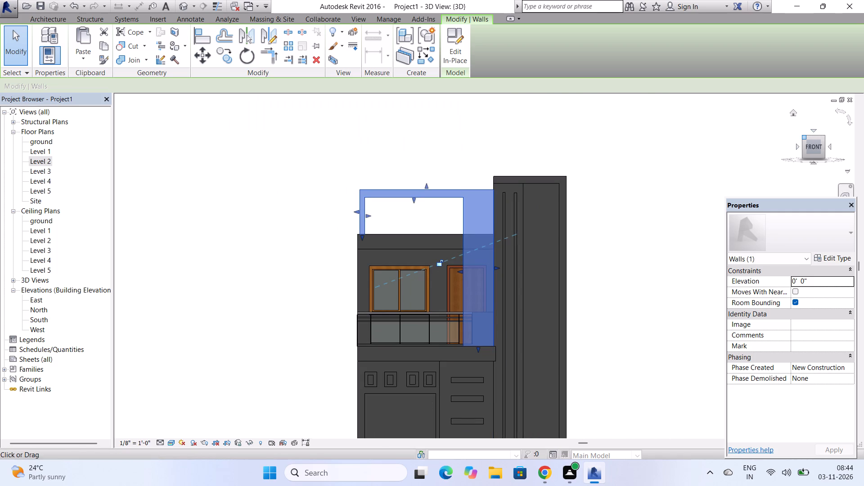
{"action": "left_click_drag", "start_coordinate": [806, 138], "coordinate": [774, 185]}
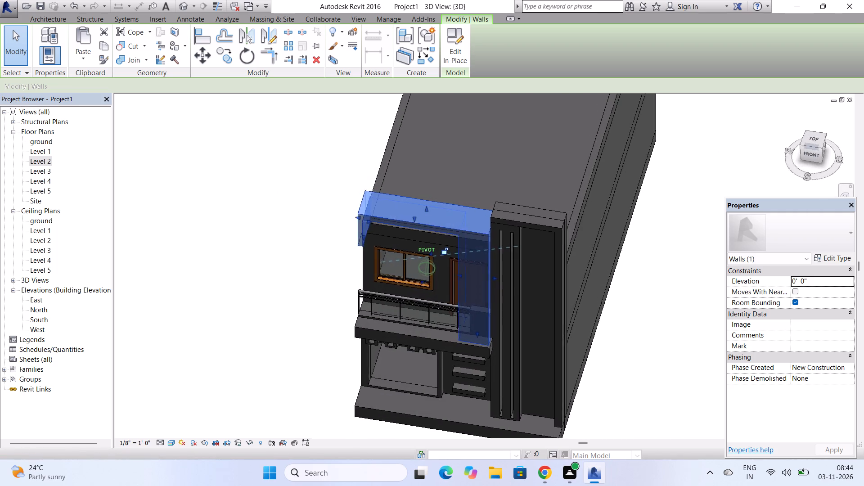
{"action": "left_click_drag", "start_coordinate": [774, 185], "coordinate": [726, 223]}
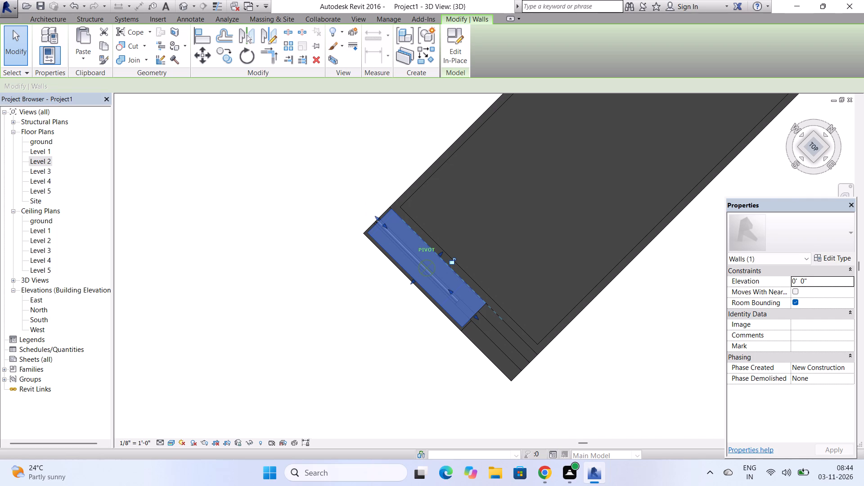
{"action": "left_click_drag", "start_coordinate": [726, 223], "coordinate": [751, 206]}
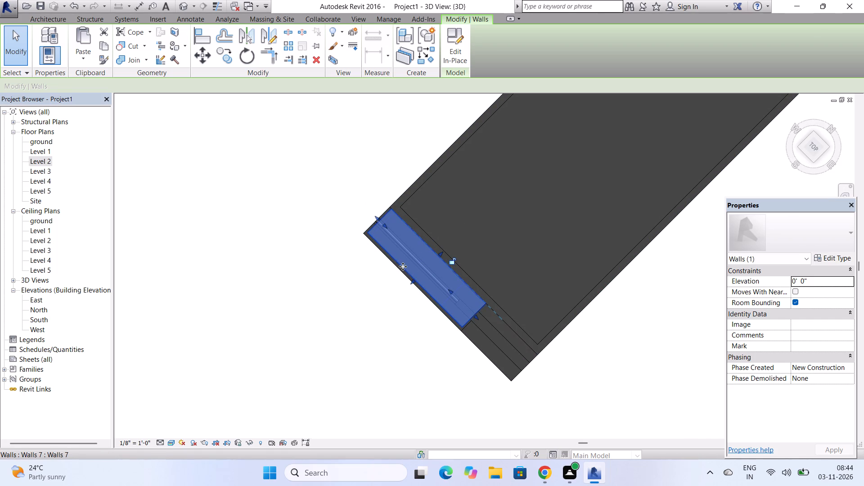
Edit the frame in place, moving its left leg's outer face outward flush with the building's left side, and finish the model.
{"action": "double_click", "coordinate": [403, 266]}
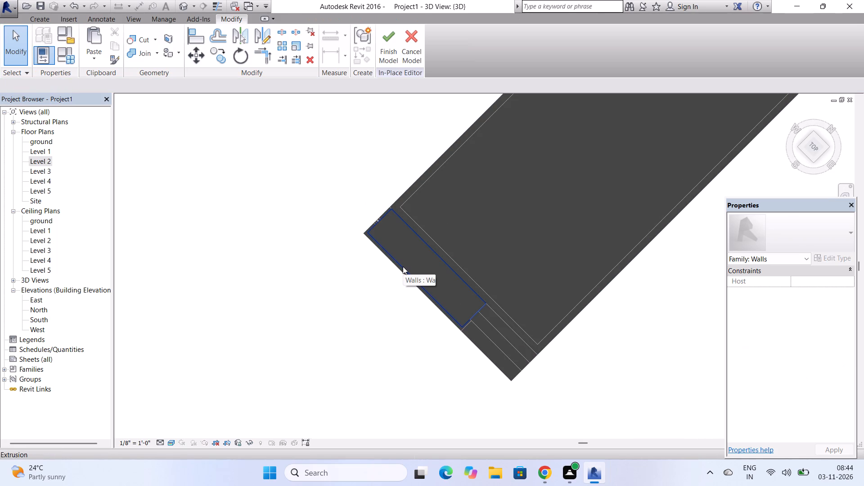
{"action": "double_click", "coordinate": [403, 266]}
{"action": "scroll", "coordinate": [403, 266], "scroll_direction": "up", "scroll_amount": 2}
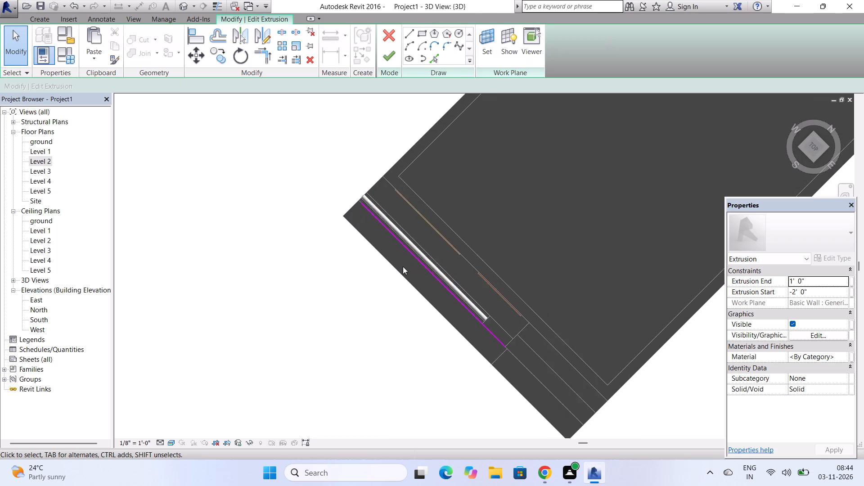
{"action": "scroll", "coordinate": [403, 266], "scroll_direction": "up", "scroll_amount": 6}
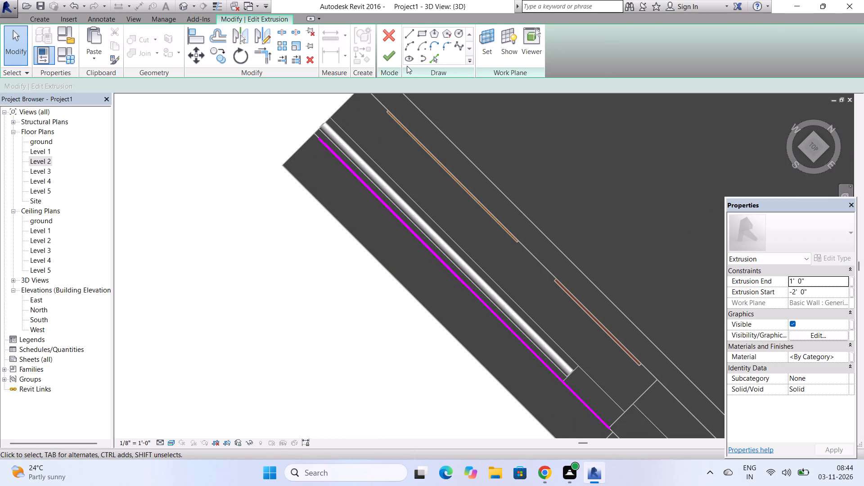
{"action": "left_click", "coordinate": [391, 54]}
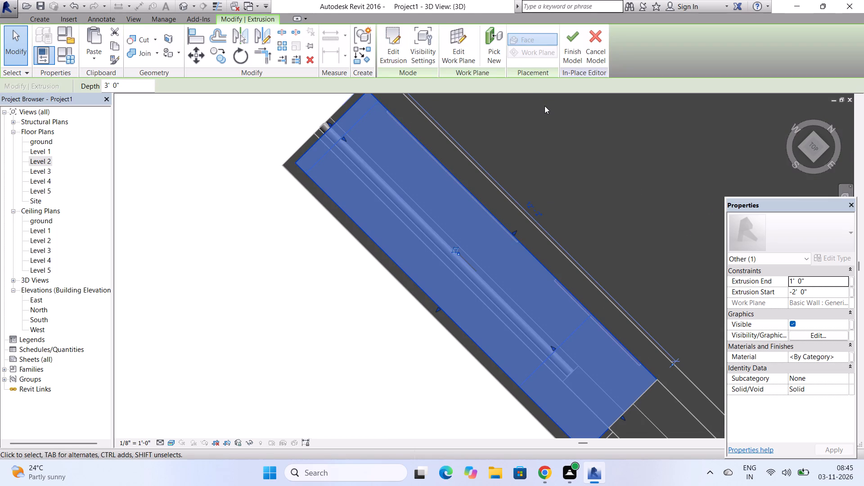
{"action": "scroll", "coordinate": [544, 106], "scroll_direction": "down", "scroll_amount": 6}
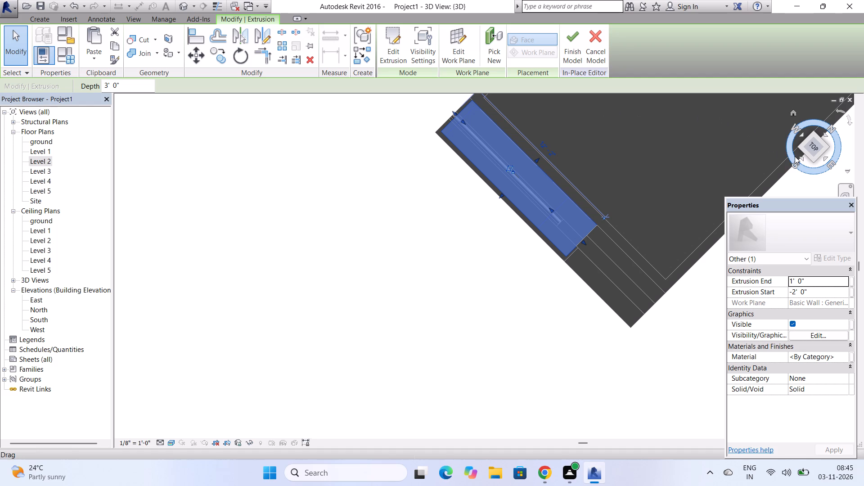
{"action": "left_click_drag", "start_coordinate": [797, 146], "coordinate": [817, 138]}
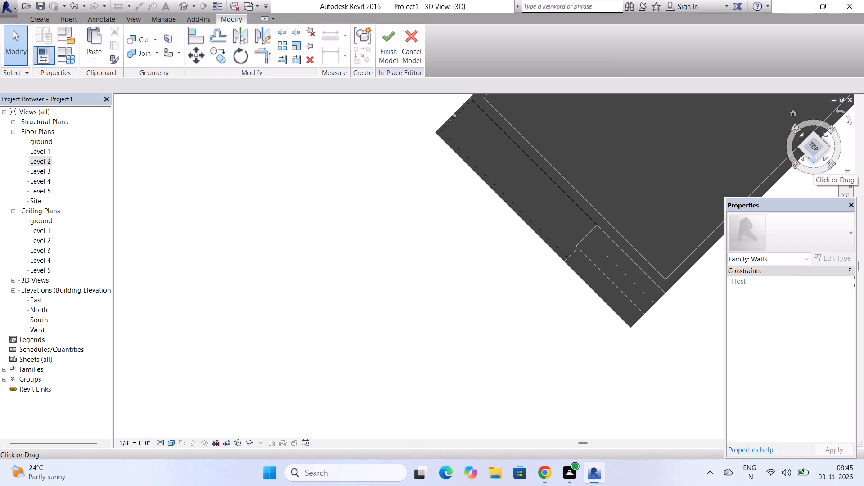
{"action": "left_click_drag", "start_coordinate": [813, 162], "coordinate": [142, 428]}
{"action": "scroll", "coordinate": [492, 221], "scroll_direction": "down", "scroll_amount": 4}
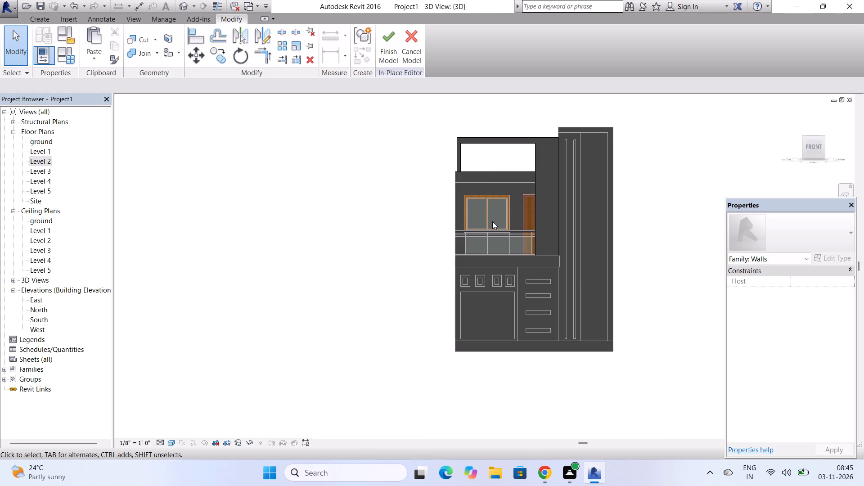
{"action": "scroll", "coordinate": [454, 163], "scroll_direction": "up", "scroll_amount": 8}
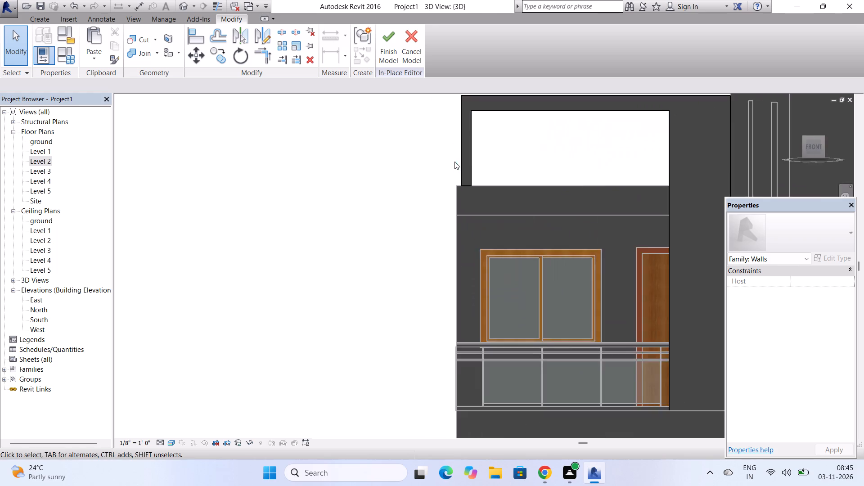
{"action": "left_click", "coordinate": [464, 159]}
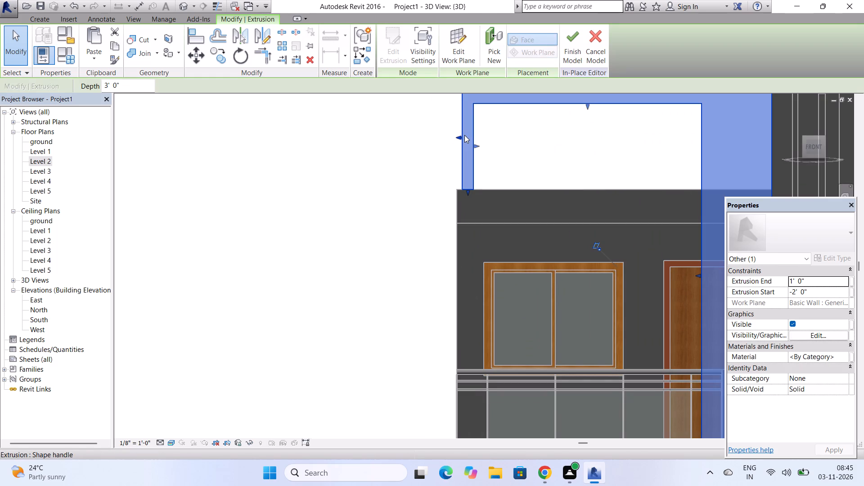
{"action": "left_click", "coordinate": [460, 135]}
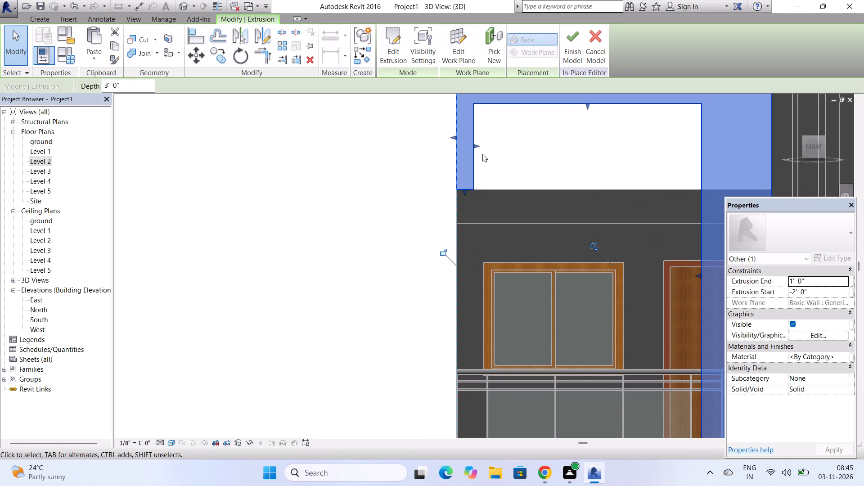
{"action": "left_click", "coordinate": [568, 54]}
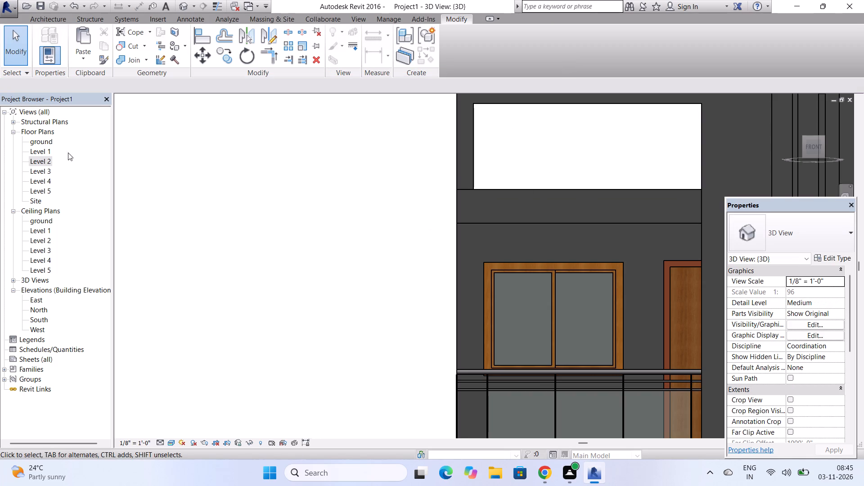
On the Level 2 plan, sketch a 12' 2" Glass Panel - Bottom Fill railing along the front roof edge from left corner to tower.
{"action": "double_click", "coordinate": [34, 158]}
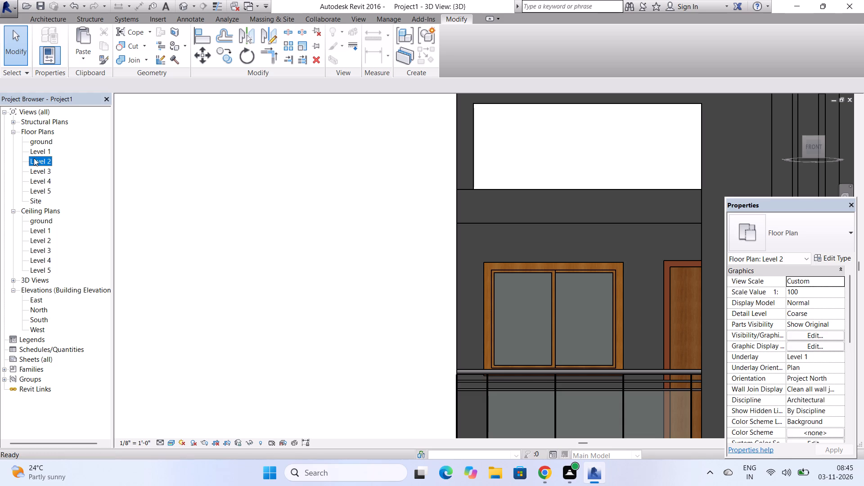
{"action": "scroll", "coordinate": [313, 225], "scroll_direction": "down", "scroll_amount": 12}
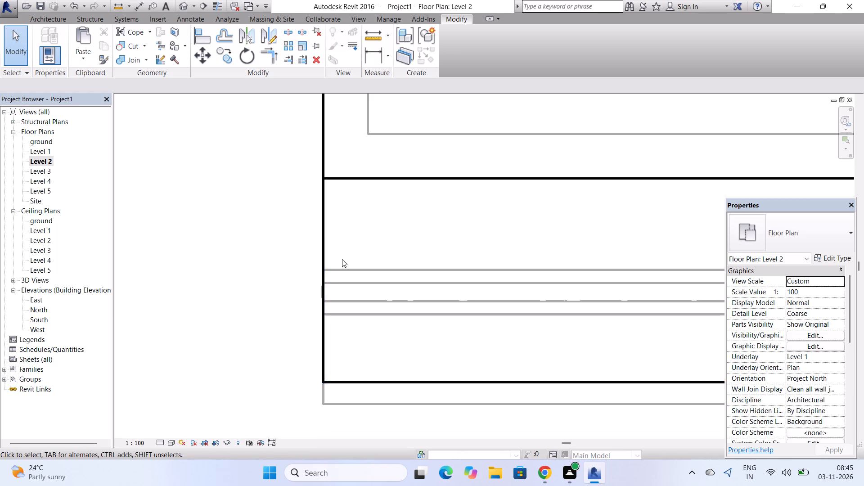
{"action": "scroll", "coordinate": [342, 259], "scroll_direction": "down", "scroll_amount": 3}
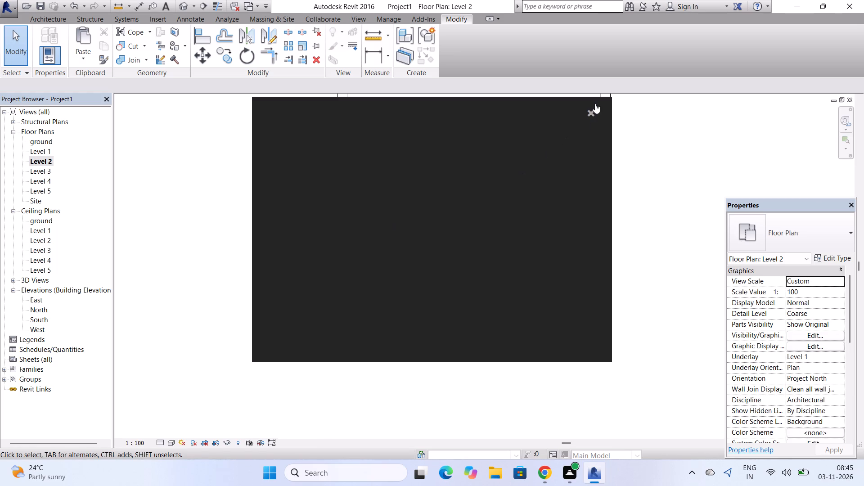
{"action": "left_click", "coordinate": [591, 110]}
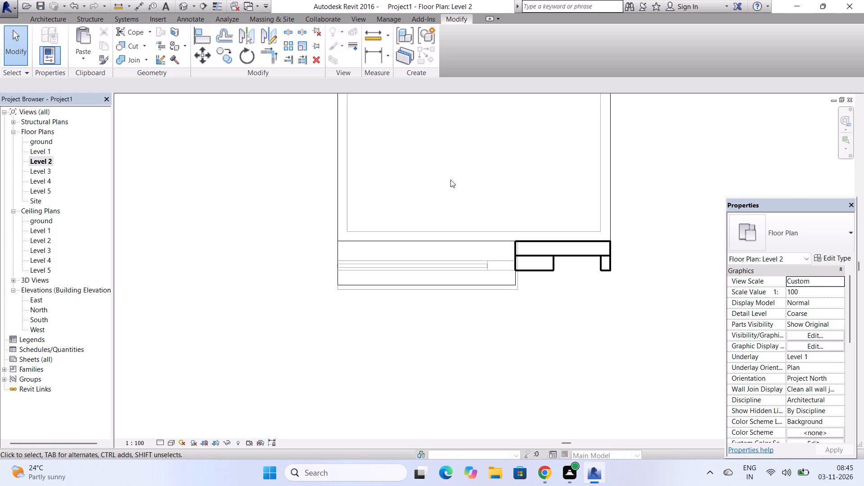
{"action": "scroll", "coordinate": [325, 237], "scroll_direction": "up", "scroll_amount": 3}
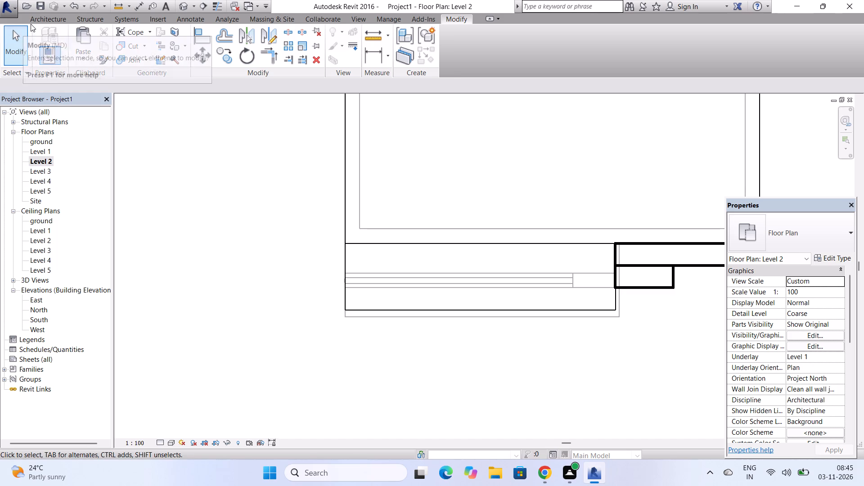
{"action": "left_click", "coordinate": [40, 22]}
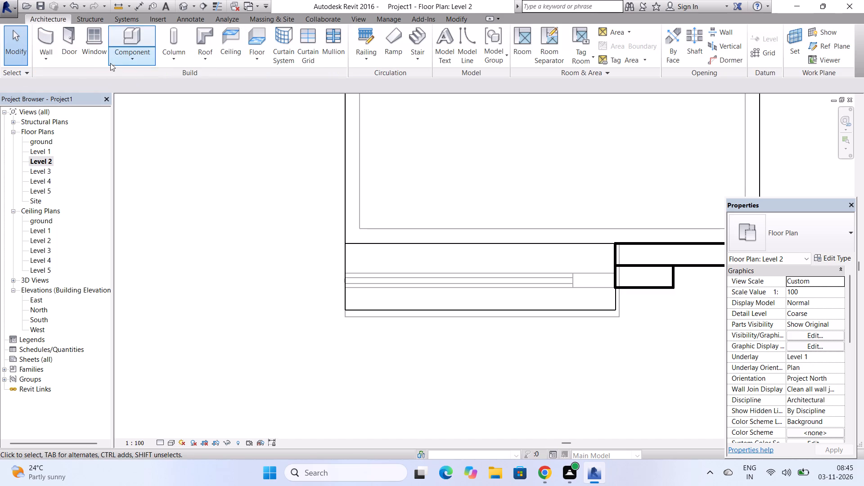
{"action": "left_click", "coordinate": [374, 52]}
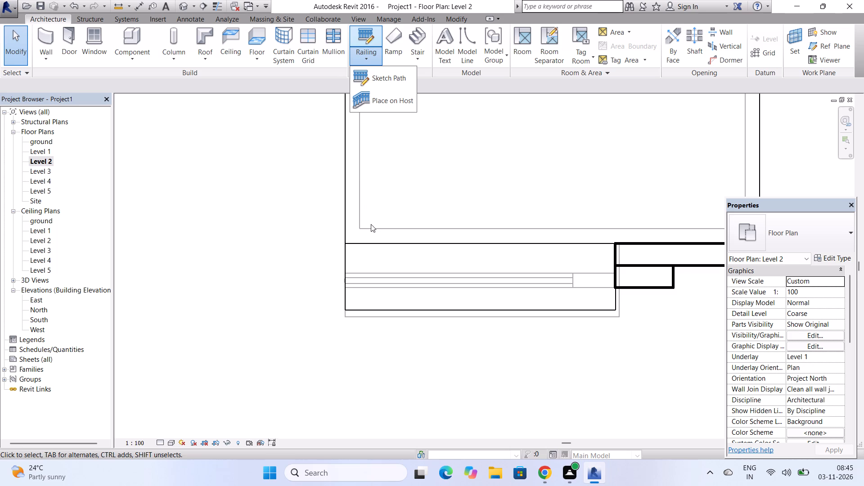
{"action": "left_click", "coordinate": [384, 76]}
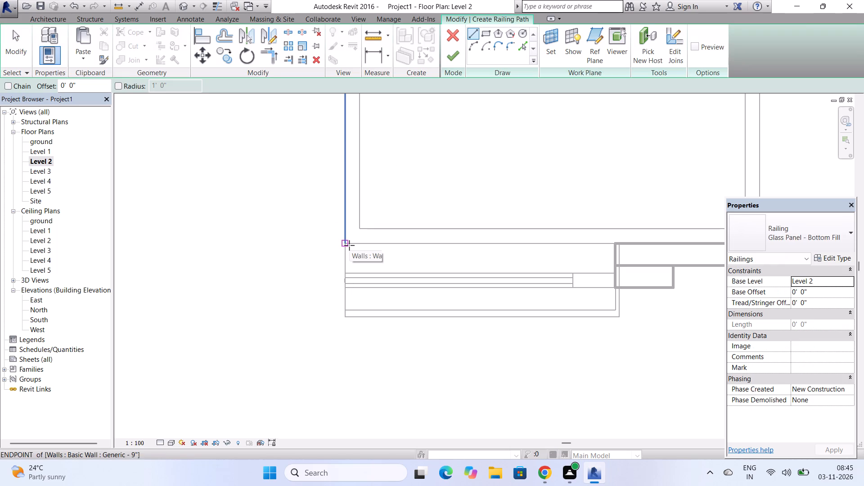
{"action": "left_click", "coordinate": [349, 245]}
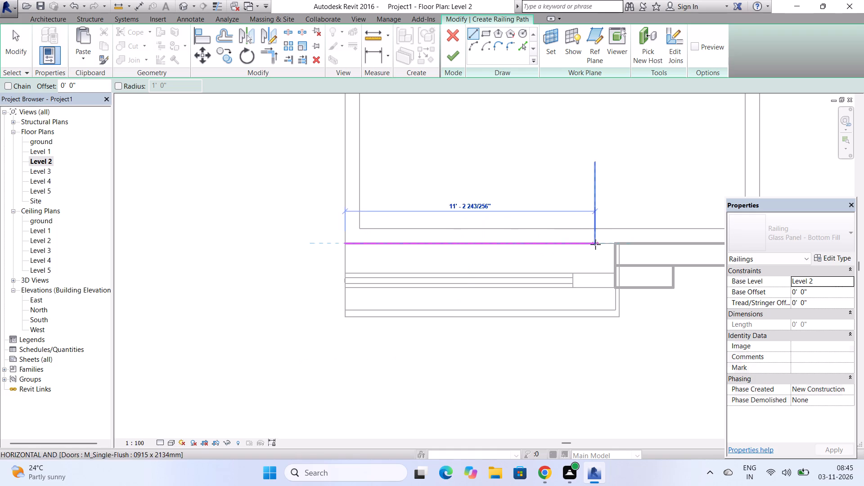
{"action": "left_click", "coordinate": [616, 241]}
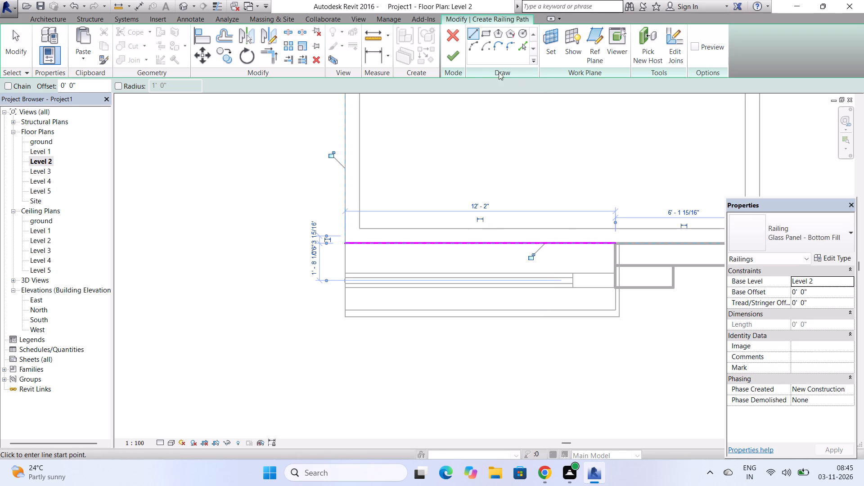
{"action": "left_click", "coordinate": [447, 62]}
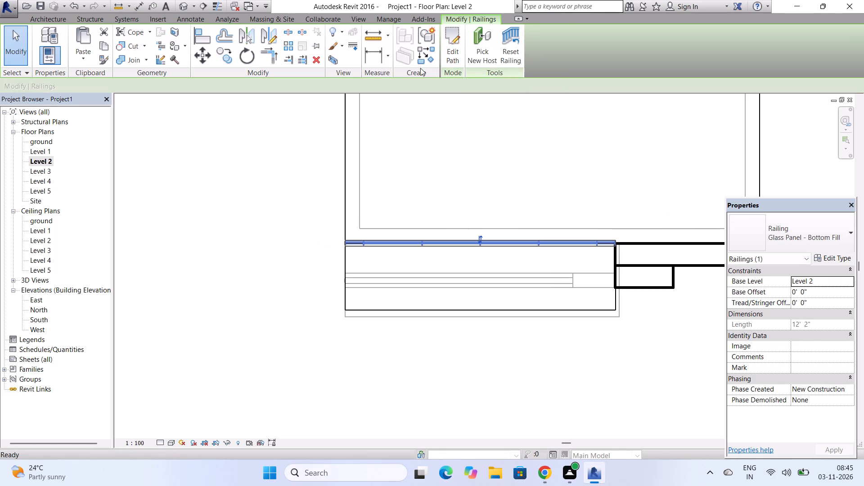
{"action": "left_click", "coordinate": [180, 5]}
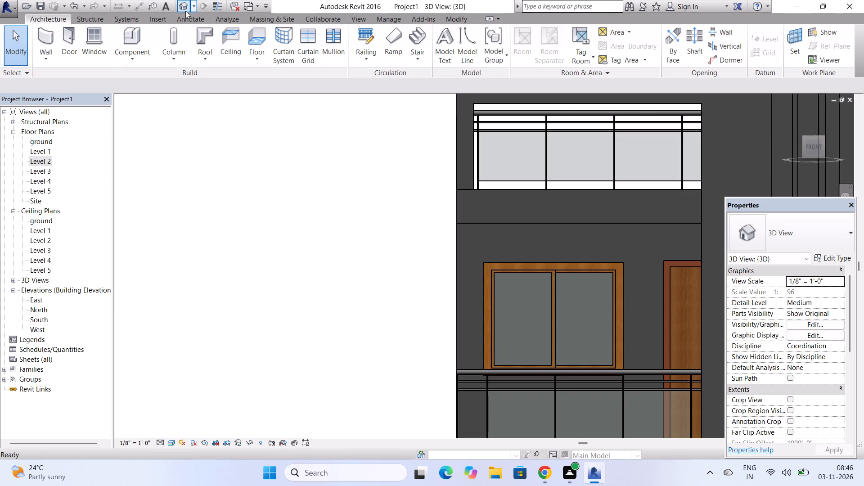
{"action": "scroll", "coordinate": [475, 192], "scroll_direction": "down", "scroll_amount": 4}
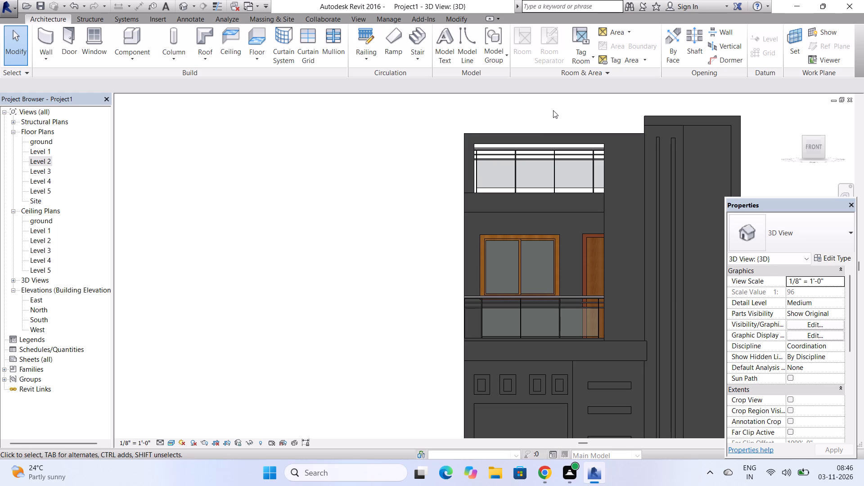
Stretch the front frame's top face upward until it stands above the top of the adjacent tower.
{"action": "scroll", "coordinate": [508, 131], "scroll_direction": "down", "scroll_amount": 4}
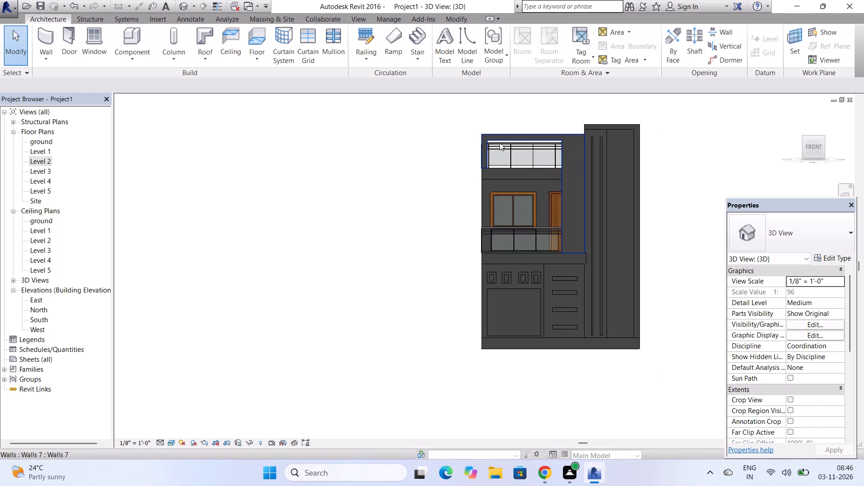
{"action": "scroll", "coordinate": [605, 121], "scroll_direction": "up", "scroll_amount": 5}
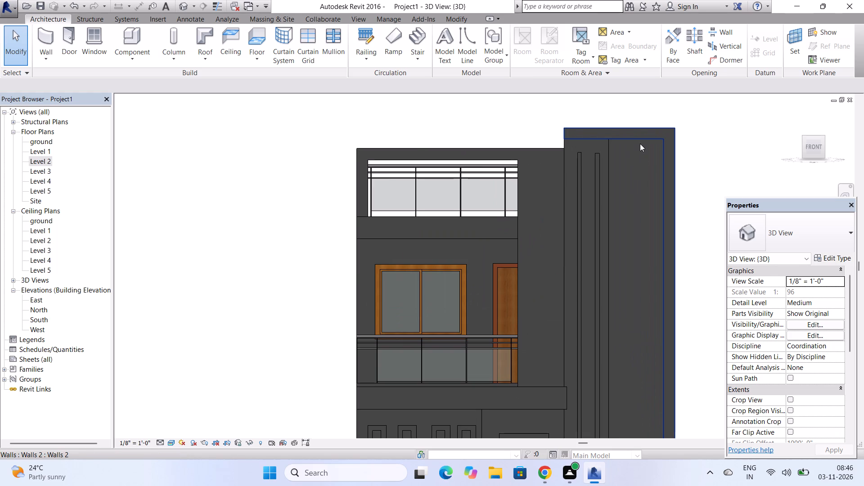
{"action": "left_click", "coordinate": [638, 148]}
{"action": "scroll", "coordinate": [626, 143], "scroll_direction": "up", "scroll_amount": 1}
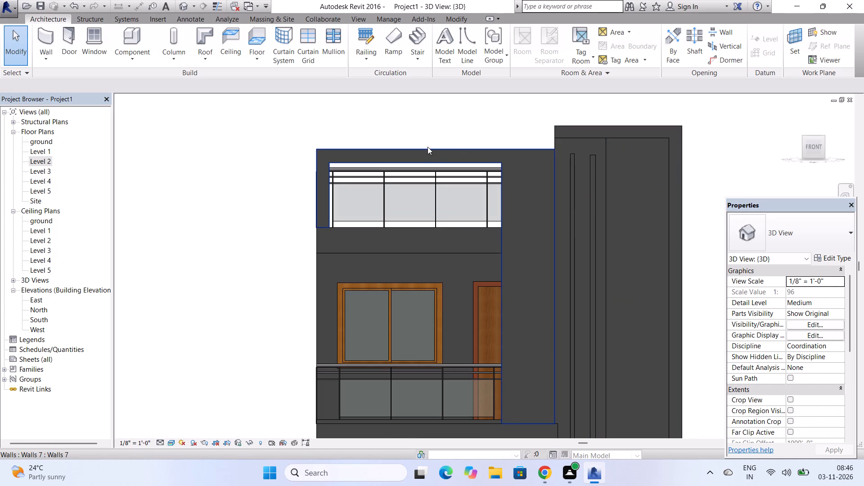
{"action": "left_click", "coordinate": [427, 147]}
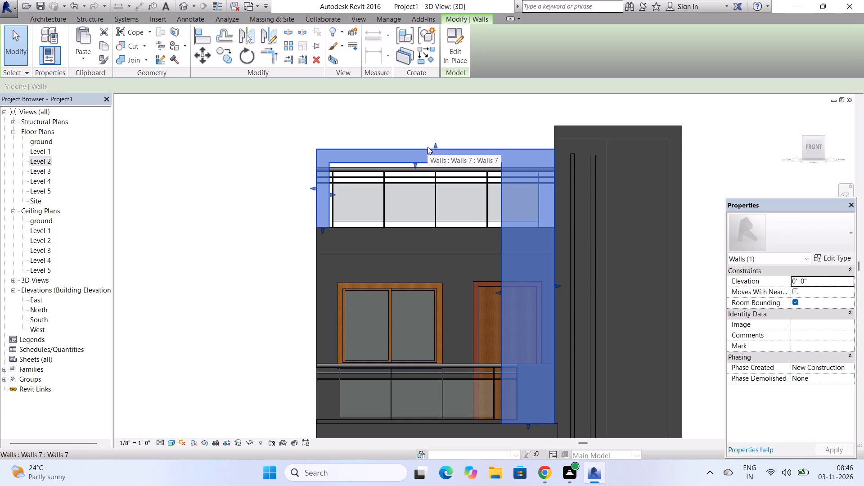
{"action": "scroll", "coordinate": [427, 147], "scroll_direction": "up", "scroll_amount": 5}
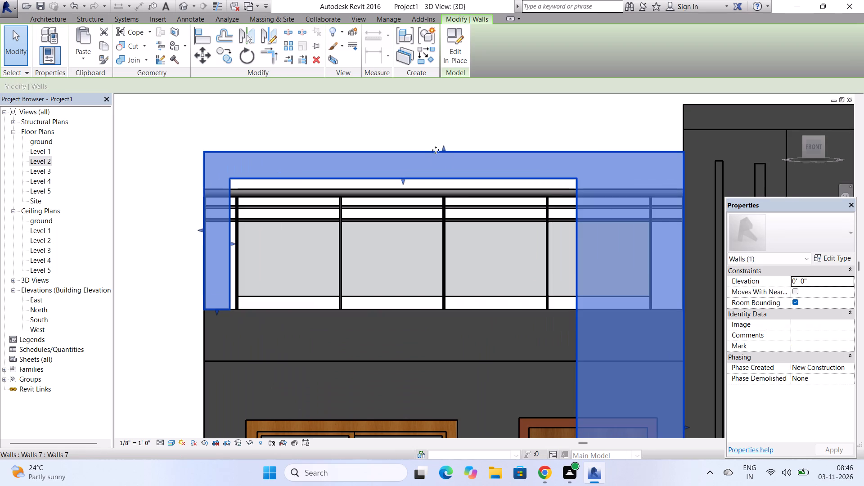
{"action": "left_click_drag", "start_coordinate": [442, 146], "coordinate": [444, 138]}
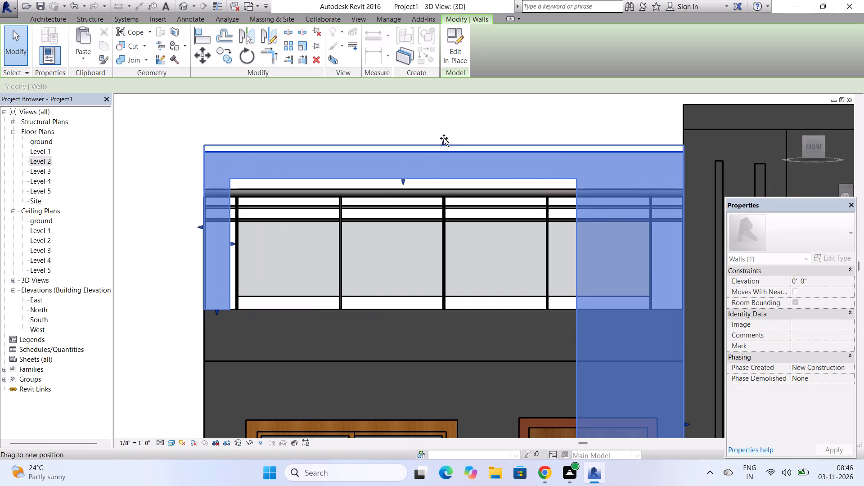
{"action": "left_click_drag", "start_coordinate": [444, 138], "coordinate": [452, 126]}
{"action": "scroll", "coordinate": [409, 186], "scroll_direction": "down", "scroll_amount": 3}
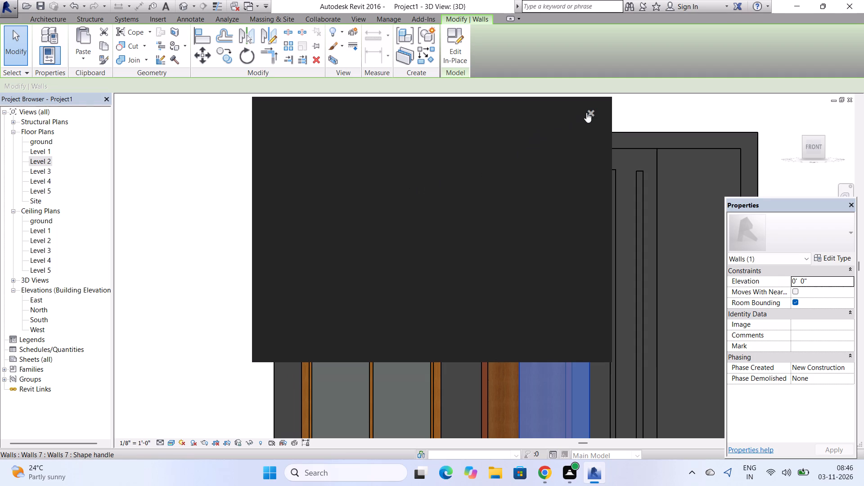
{"action": "left_click", "coordinate": [587, 112]}
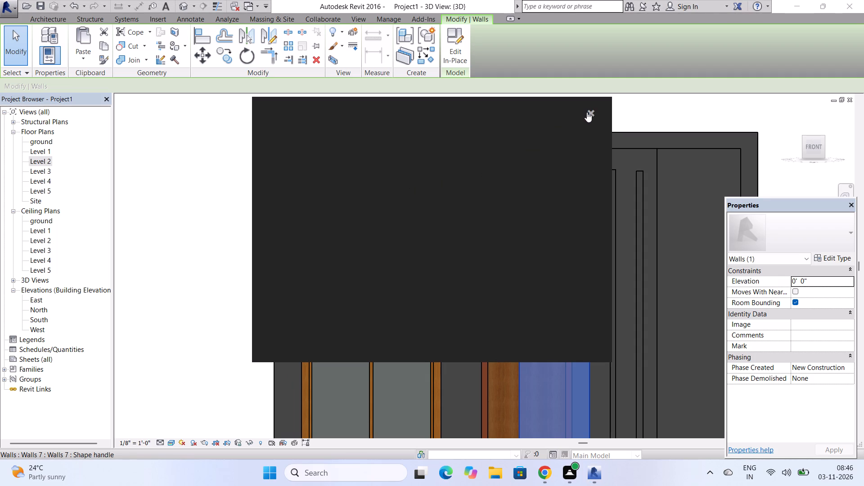
{"action": "scroll", "coordinate": [440, 245], "scroll_direction": "down", "scroll_amount": 2}
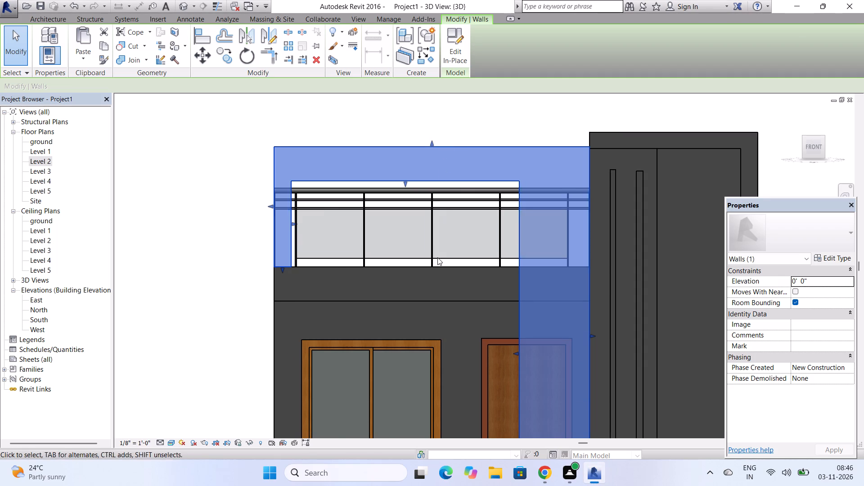
{"action": "scroll", "coordinate": [437, 257], "scroll_direction": "down", "scroll_amount": 1}
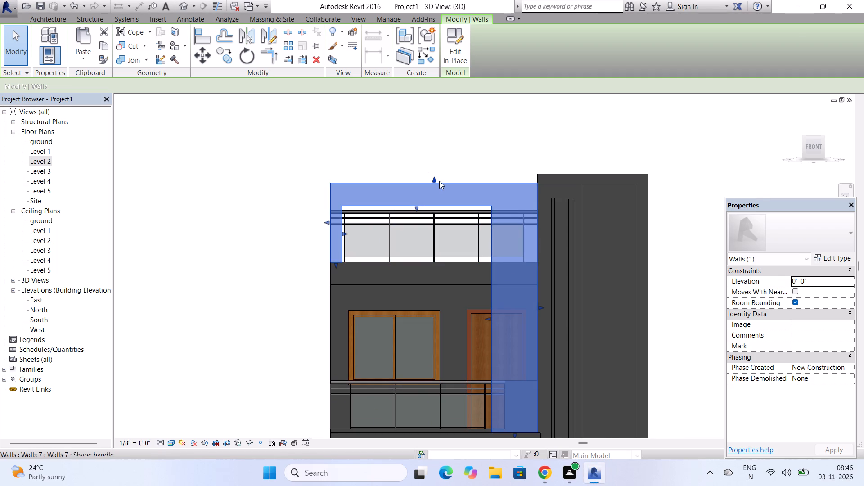
{"action": "left_click_drag", "start_coordinate": [435, 181], "coordinate": [435, 171]}
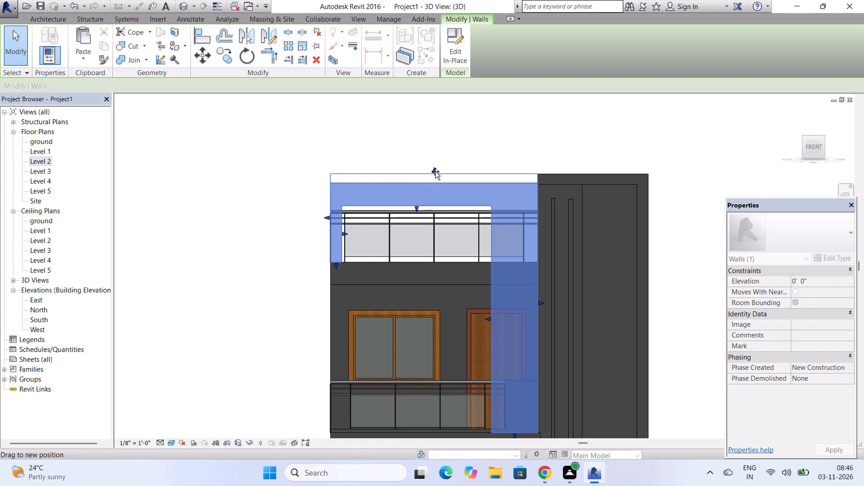
{"action": "left_click_drag", "start_coordinate": [435, 171], "coordinate": [429, 148]}
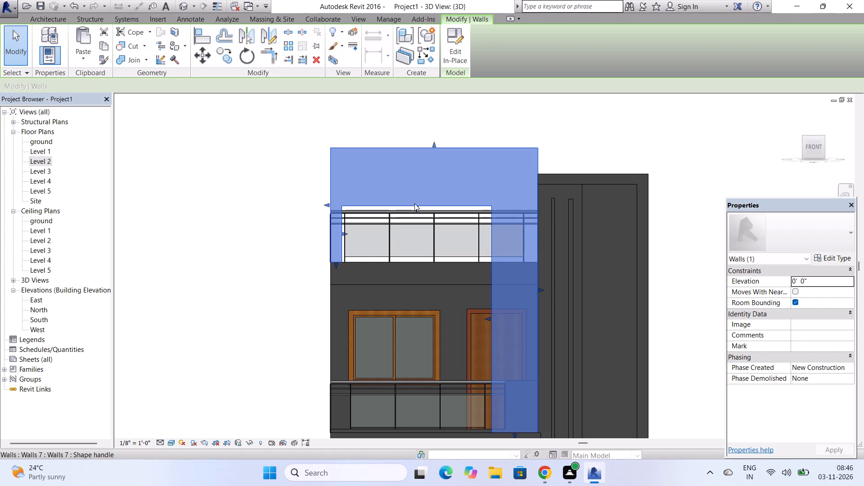
Raise the underside of the frame's top beam above the roof railing, leaving a thin horizontal band.
{"action": "left_click_drag", "start_coordinate": [415, 204], "coordinate": [415, 171]}
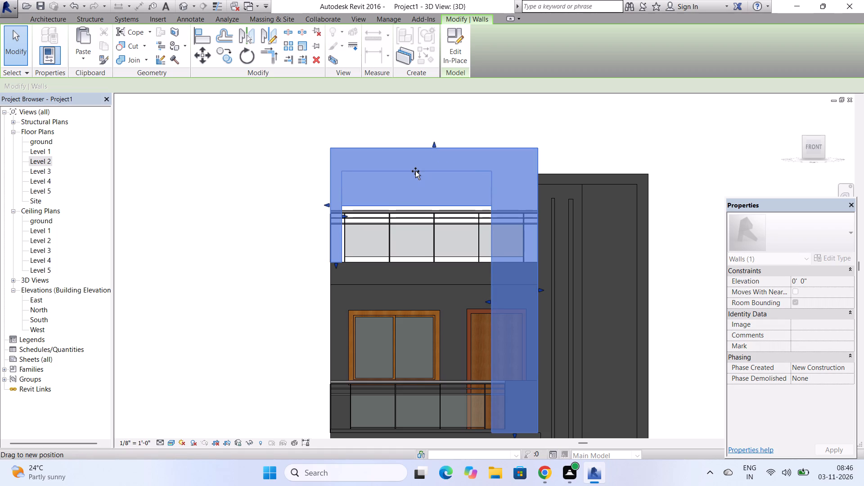
{"action": "left_click_drag", "start_coordinate": [415, 171], "coordinate": [416, 165]}
{"action": "scroll", "coordinate": [416, 166], "scroll_direction": "down", "scroll_amount": 2}
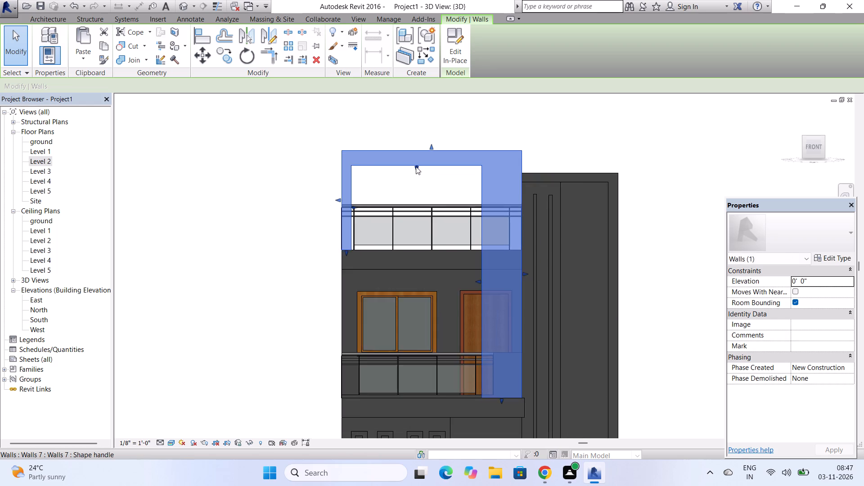
Slim the frame's tower-side leg to a narrow strip by moving its inner face toward the tower, clear of the door.
{"action": "scroll", "coordinate": [478, 290], "scroll_direction": "up", "scroll_amount": 5}
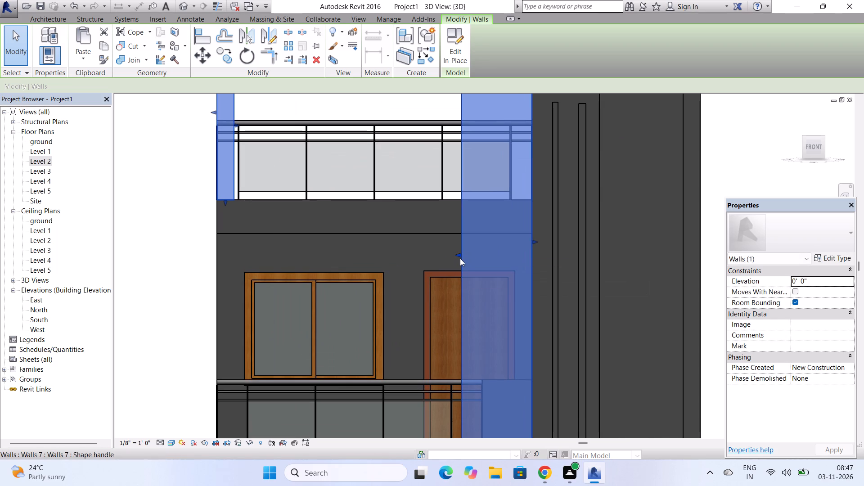
{"action": "left_click_drag", "start_coordinate": [458, 255], "coordinate": [509, 266]}
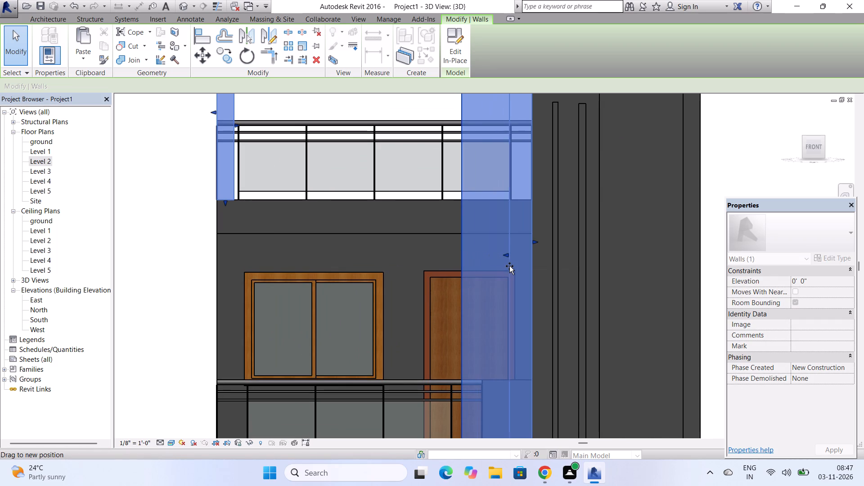
{"action": "left_click_drag", "start_coordinate": [509, 266], "coordinate": [521, 269]}
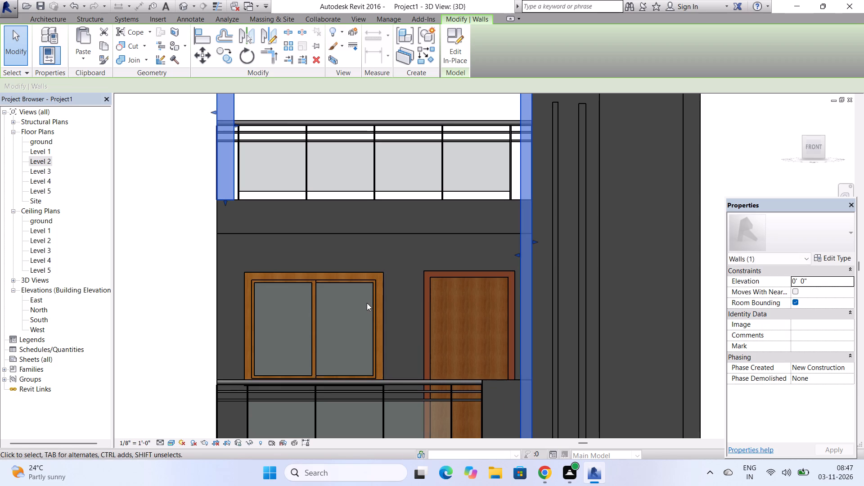
Raise the frame's top beam further by moving up its top face and its underside, keeping the band thin.
{"action": "scroll", "coordinate": [366, 303], "scroll_direction": "down", "scroll_amount": 5}
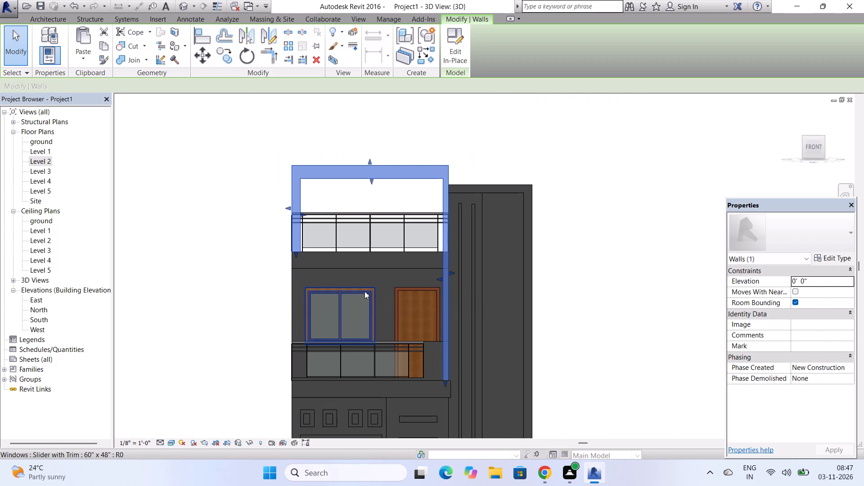
{"action": "scroll", "coordinate": [355, 151], "scroll_direction": "up", "scroll_amount": 3}
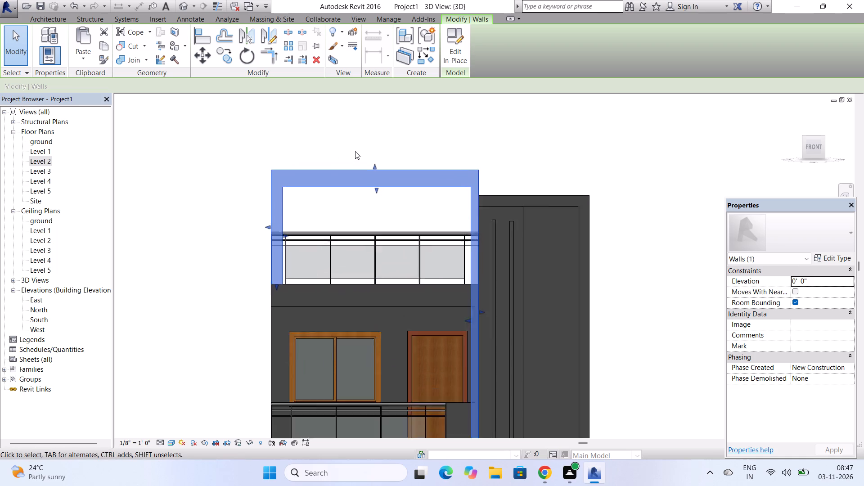
{"action": "scroll", "coordinate": [355, 151], "scroll_direction": "up", "scroll_amount": 1}
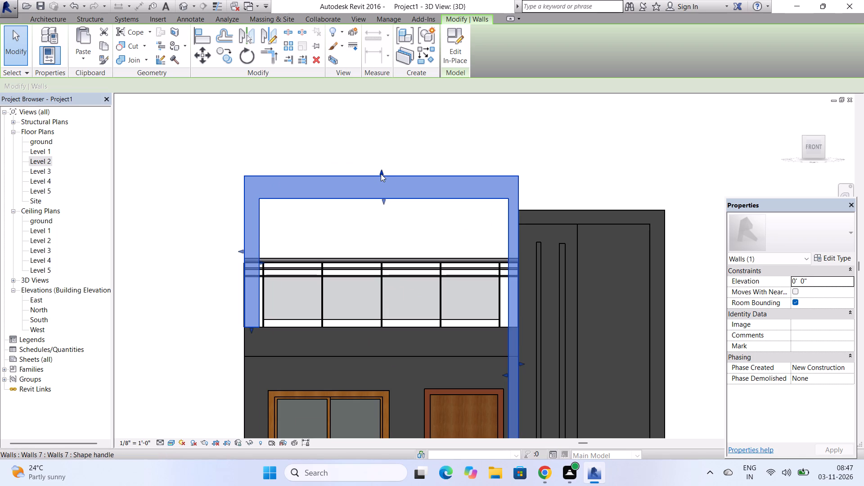
{"action": "left_click_drag", "start_coordinate": [381, 174], "coordinate": [382, 165]}
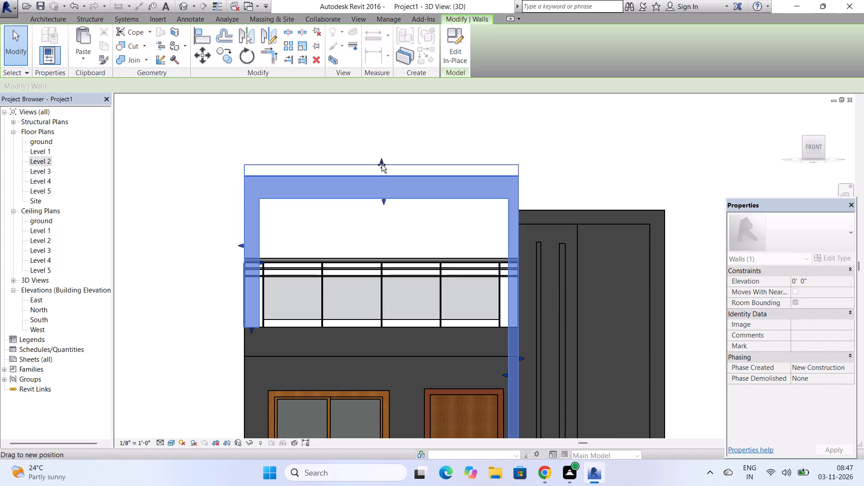
{"action": "left_click_drag", "start_coordinate": [382, 165], "coordinate": [384, 148]}
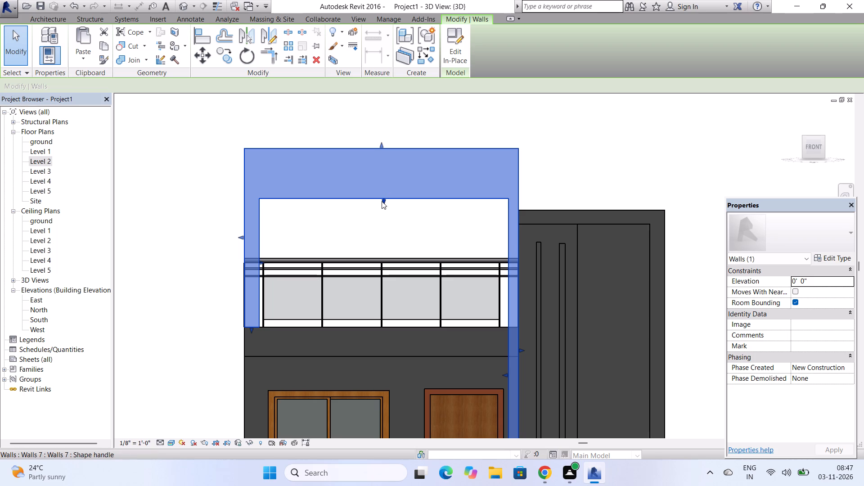
{"action": "left_click_drag", "start_coordinate": [382, 201], "coordinate": [394, 169]}
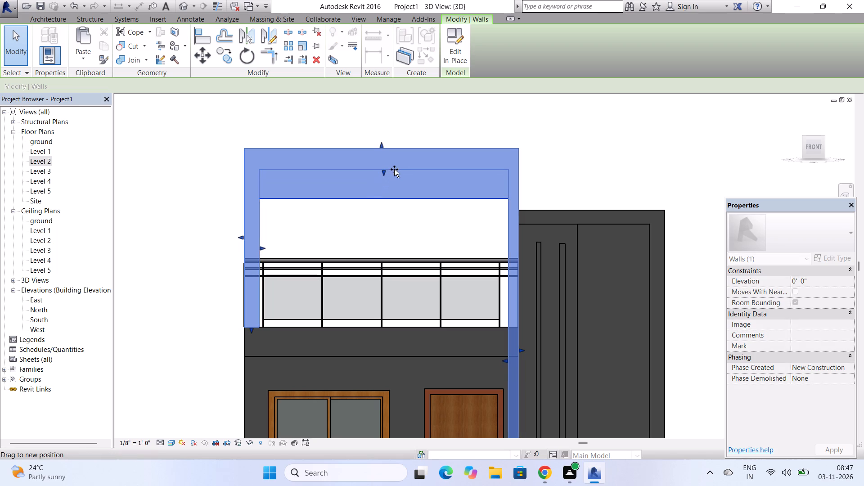
{"action": "left_click_drag", "start_coordinate": [394, 169], "coordinate": [398, 166]}
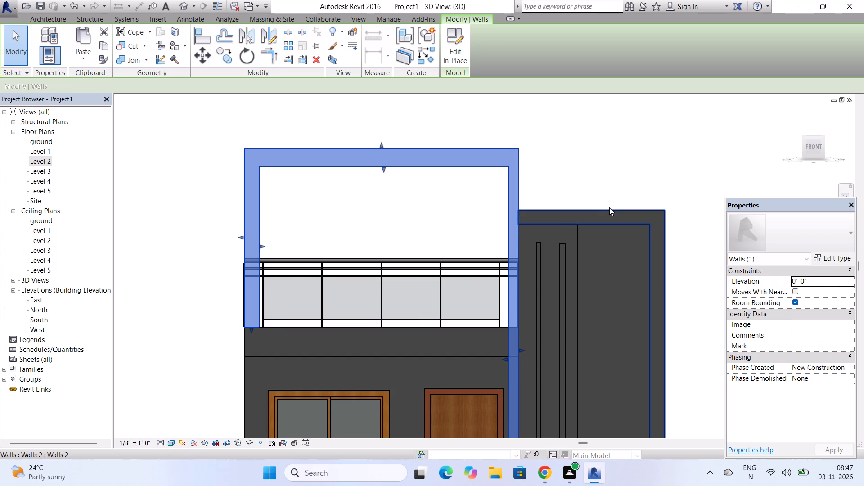
Stretch the top of the tower wall behind the tower's front surround upward, above the top of the raised frame.
{"action": "scroll", "coordinate": [609, 207], "scroll_direction": "up", "scroll_amount": 3}
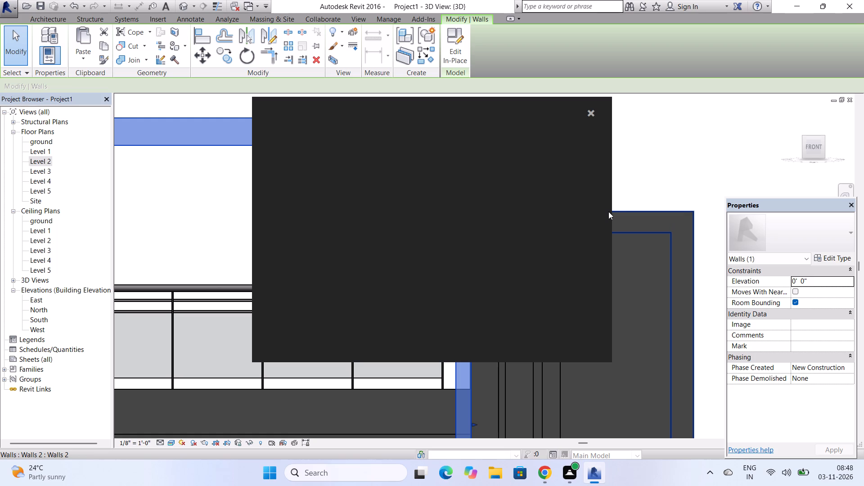
{"action": "left_click", "coordinate": [595, 109]}
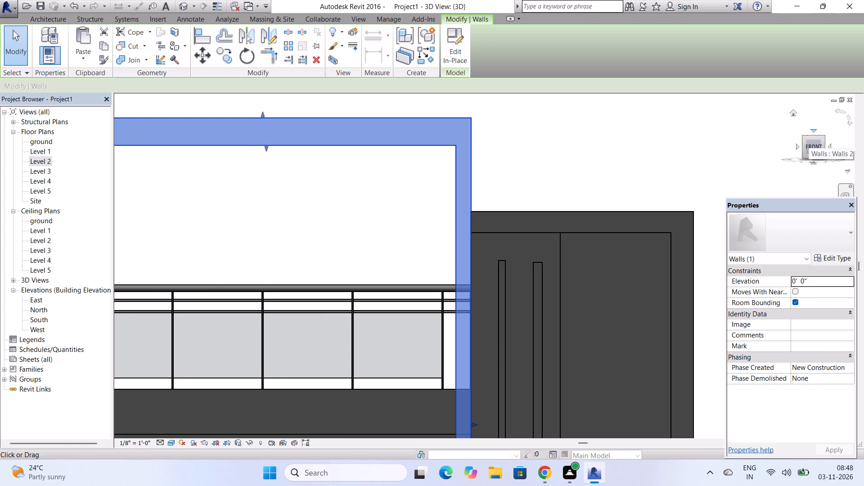
{"action": "left_click_drag", "start_coordinate": [804, 137], "coordinate": [786, 139]}
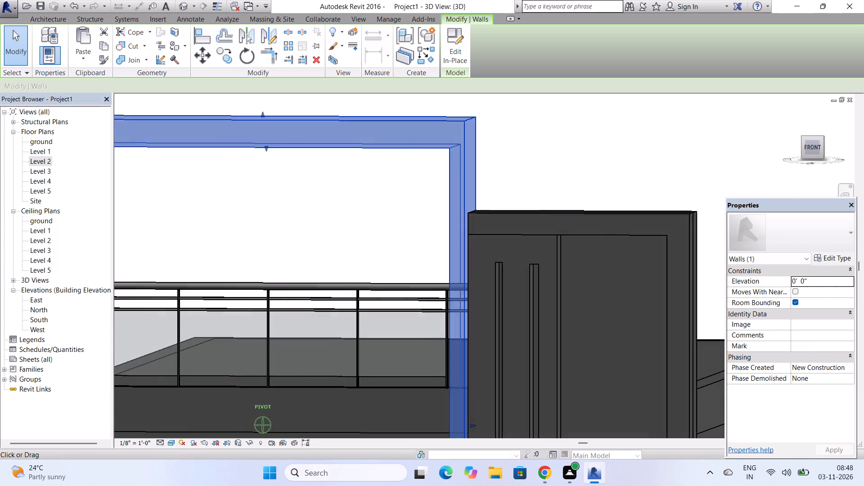
{"action": "left_click_drag", "start_coordinate": [786, 139], "coordinate": [650, 153]}
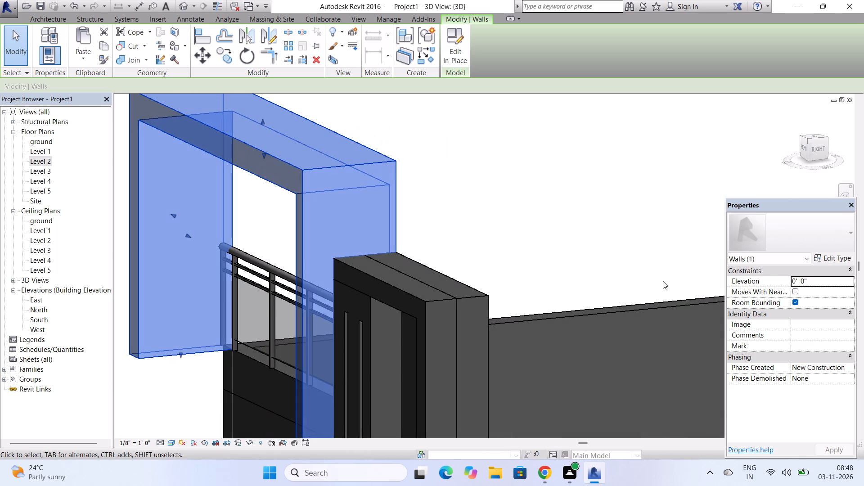
{"action": "left_click", "coordinate": [468, 298]}
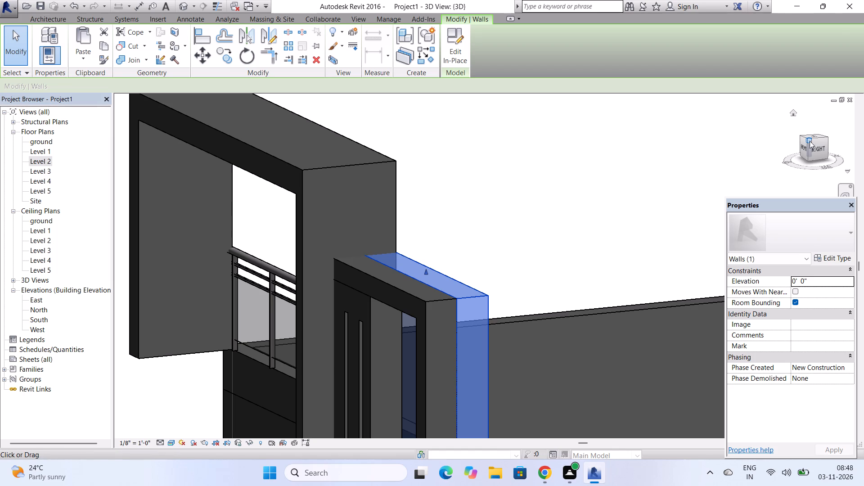
{"action": "left_click_drag", "start_coordinate": [810, 141], "coordinate": [131, 136]}
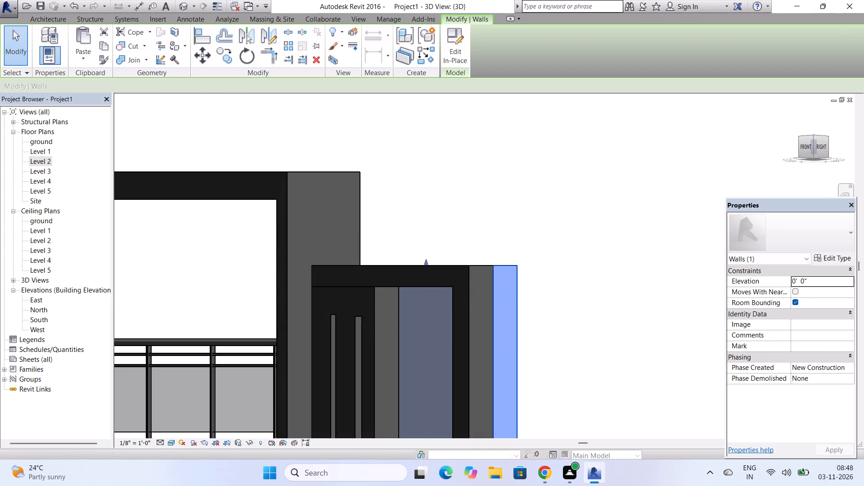
{"action": "left_click_drag", "start_coordinate": [131, 136], "coordinate": [155, 138]}
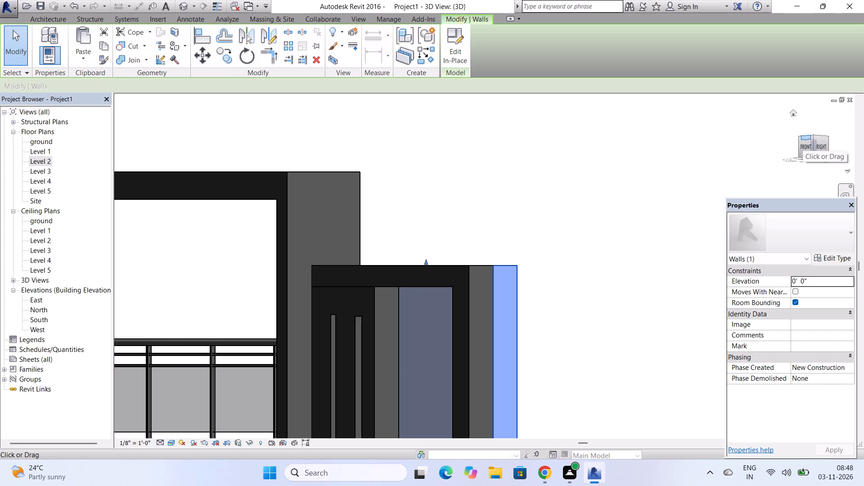
{"action": "left_click_drag", "start_coordinate": [796, 139], "coordinate": [206, 158]}
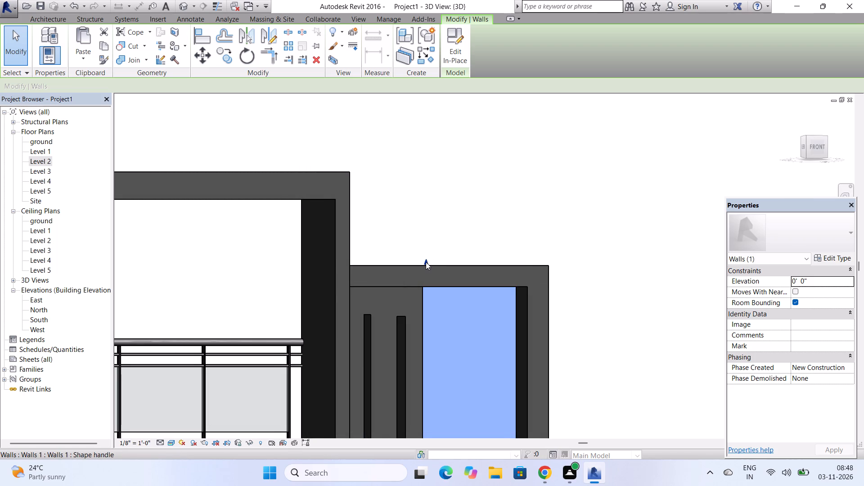
{"action": "left_click_drag", "start_coordinate": [426, 262], "coordinate": [454, 166]}
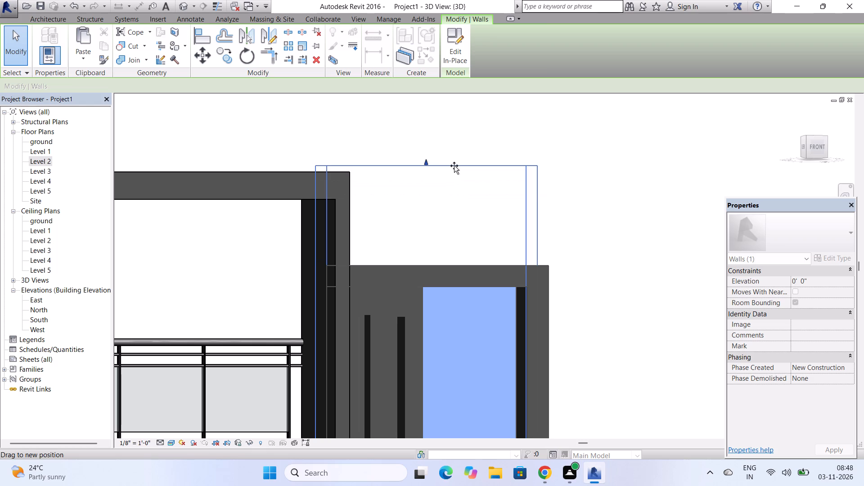
{"action": "left_click_drag", "start_coordinate": [454, 166], "coordinate": [470, 103]}
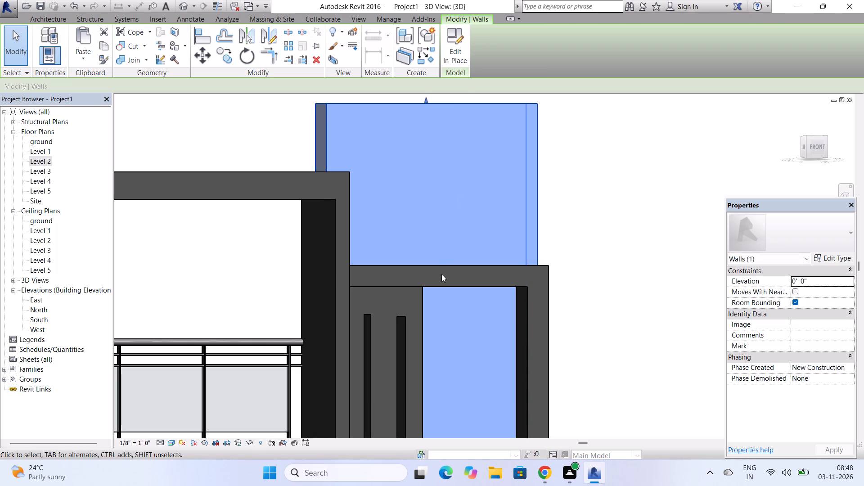
Raise the tower's front surround by moving its top face level with the tower wall's top and its underside just below, leaving a thin band.
{"action": "left_click", "coordinate": [446, 268]}
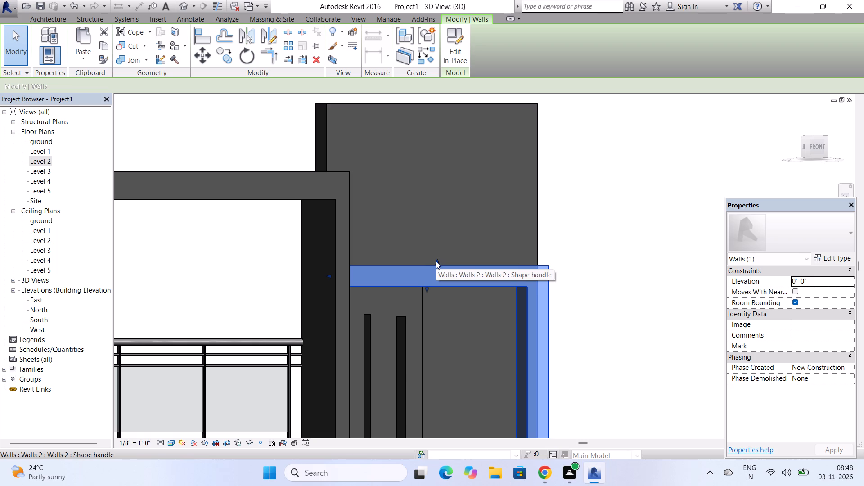
{"action": "left_click_drag", "start_coordinate": [436, 261], "coordinate": [460, 100]}
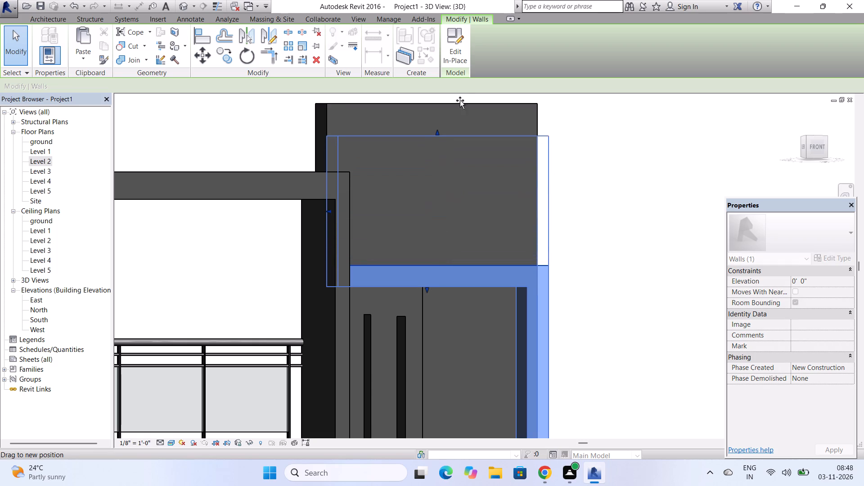
{"action": "left_click_drag", "start_coordinate": [460, 100], "coordinate": [462, 99]}
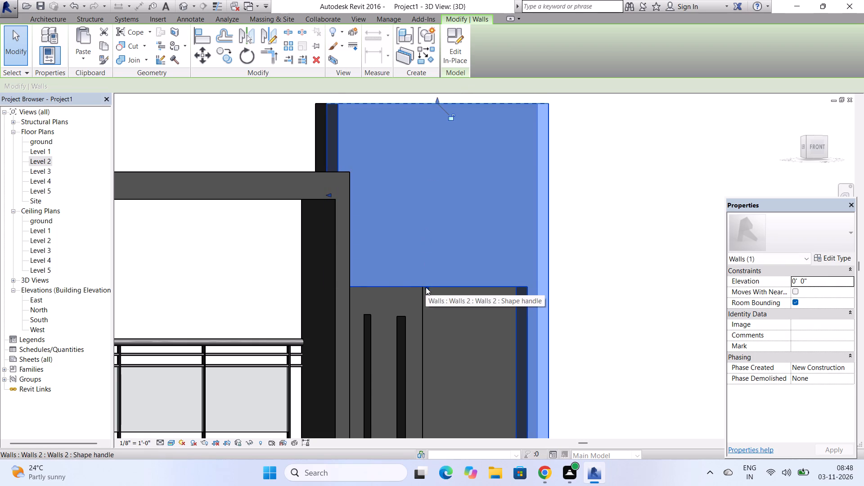
{"action": "left_click_drag", "start_coordinate": [426, 287], "coordinate": [455, 120]}
Extend the top of the tower's slotted front panel up to the underside of the raised surround.
{"action": "left_click", "coordinate": [392, 283]}
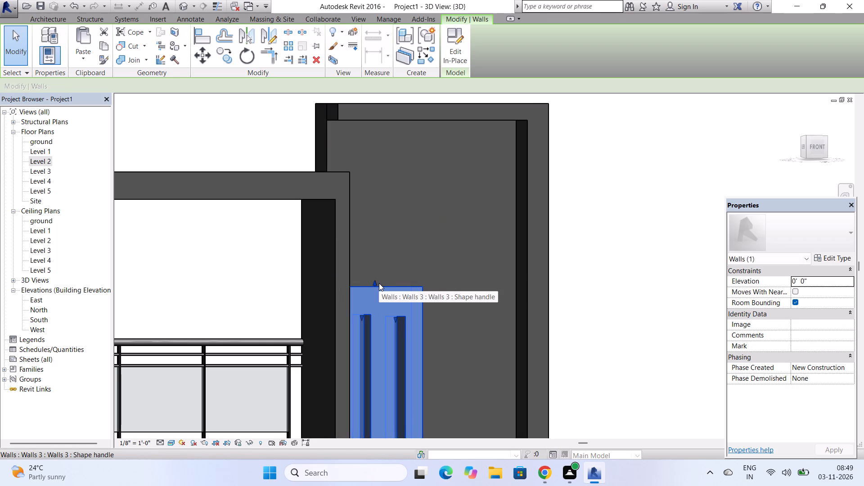
{"action": "left_click_drag", "start_coordinate": [374, 282], "coordinate": [403, 131]}
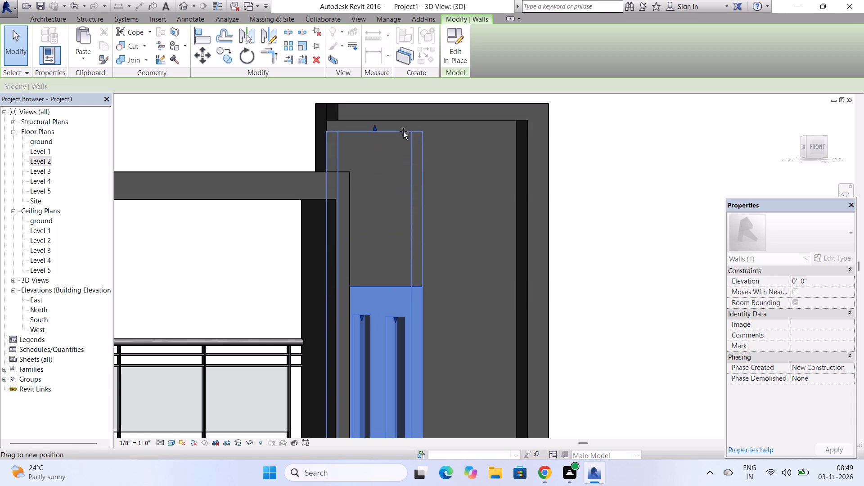
{"action": "left_click_drag", "start_coordinate": [403, 131], "coordinate": [403, 121]}
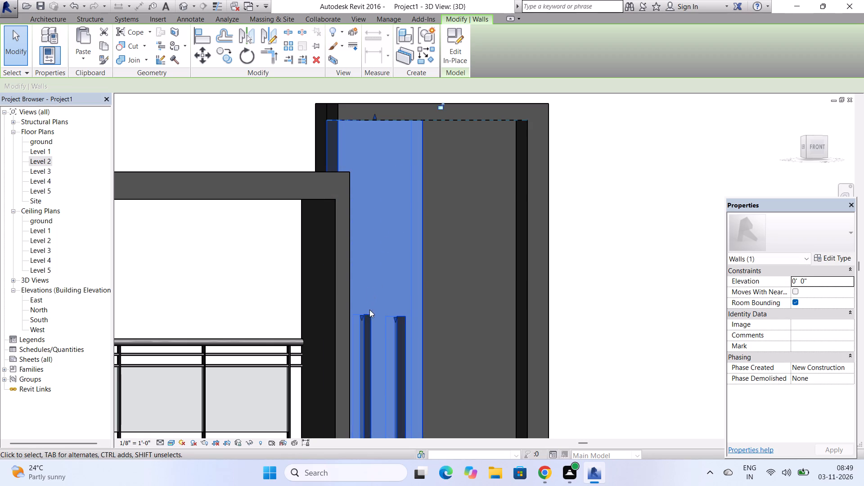
Stretch the tops of both vertical slots in the tower's front panel upward, ending just below the panel's top.
{"action": "left_click_drag", "start_coordinate": [361, 317], "coordinate": [392, 205]}
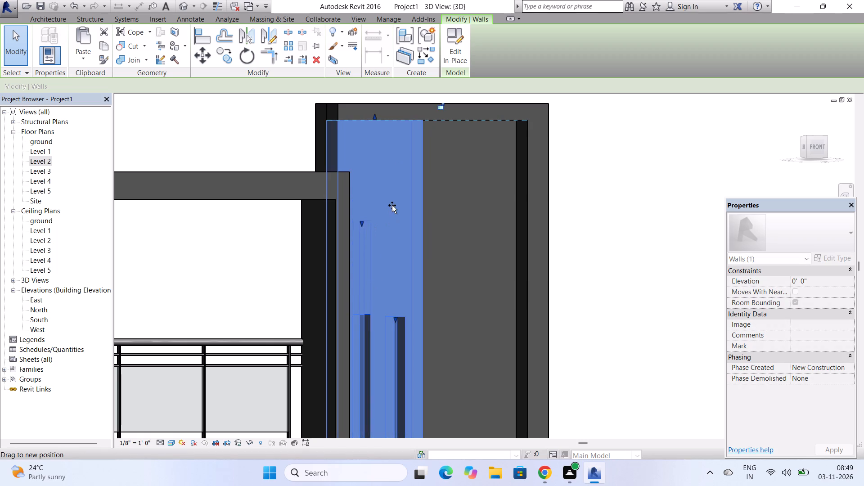
{"action": "left_click_drag", "start_coordinate": [392, 205], "coordinate": [394, 147]}
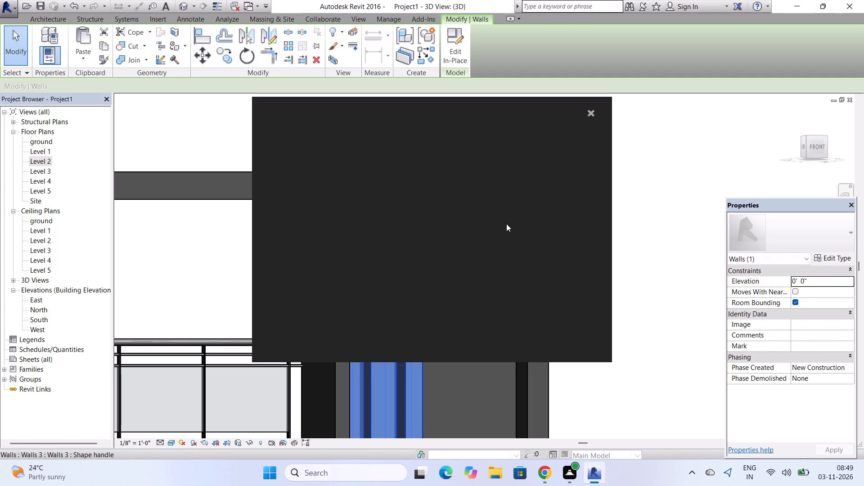
{"action": "left_click", "coordinate": [588, 116]}
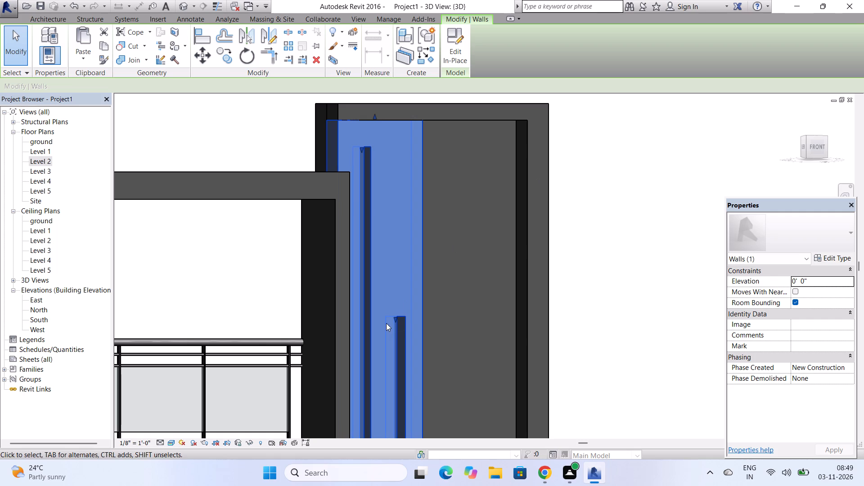
{"action": "left_click_drag", "start_coordinate": [394, 317], "coordinate": [404, 202]}
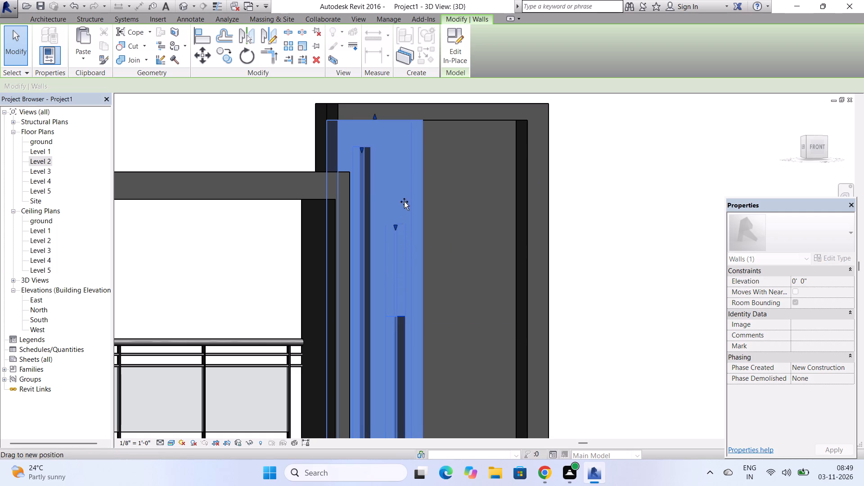
{"action": "left_click_drag", "start_coordinate": [404, 202], "coordinate": [405, 150]}
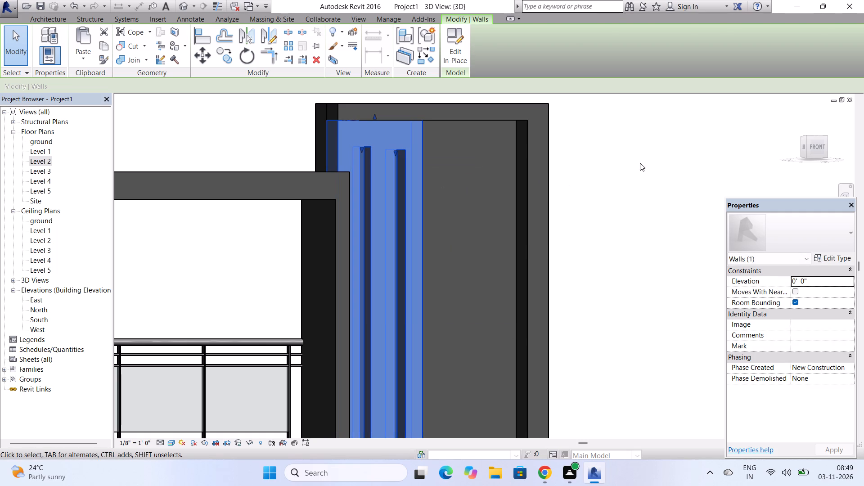
{"action": "left_click", "coordinate": [640, 163]}
Examine the whole house in 3D from the front, sides and above to check the raised tower and frame.
{"action": "scroll", "coordinate": [639, 163], "scroll_direction": "down", "scroll_amount": 13}
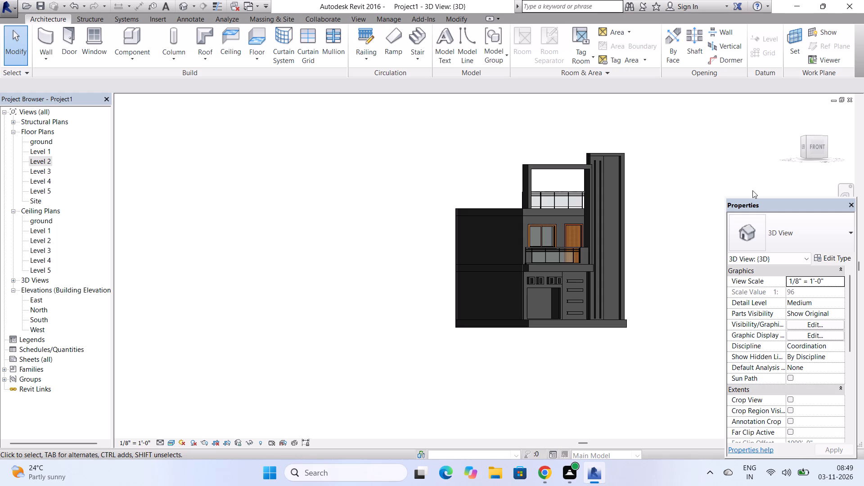
{"action": "left_click_drag", "start_coordinate": [805, 139], "coordinate": [637, 137]}
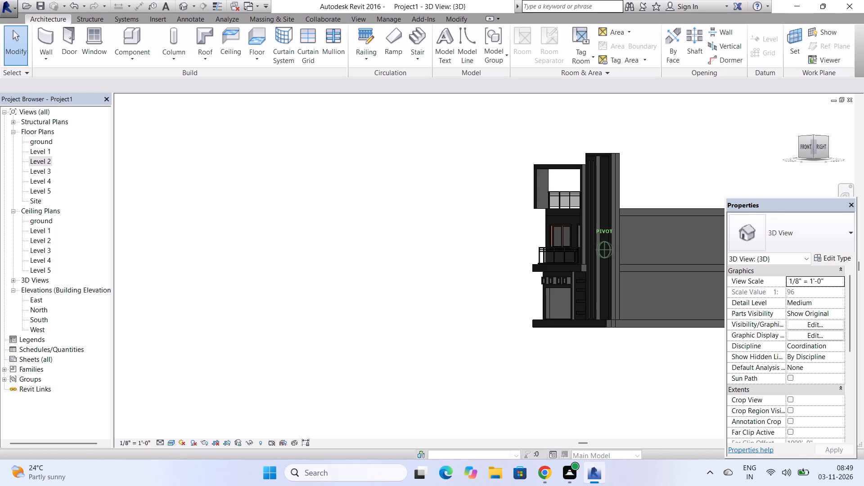
{"action": "left_click_drag", "start_coordinate": [637, 137], "coordinate": [785, 153]}
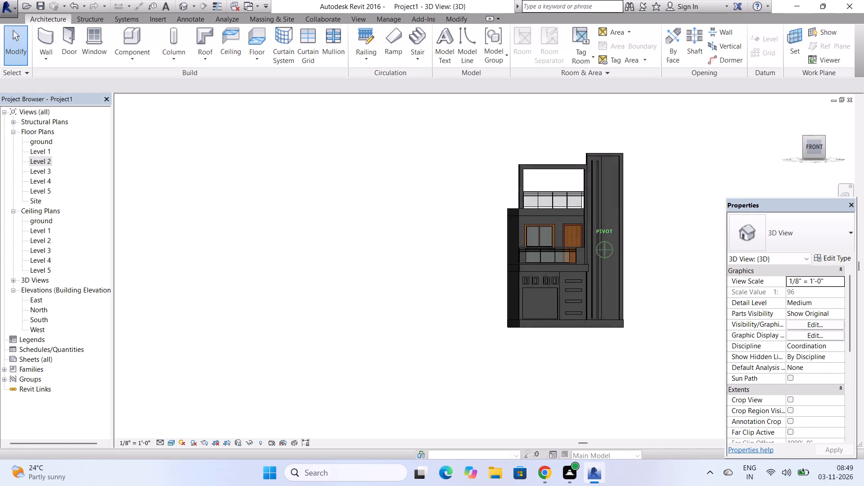
{"action": "left_click_drag", "start_coordinate": [785, 153], "coordinate": [846, 185]}
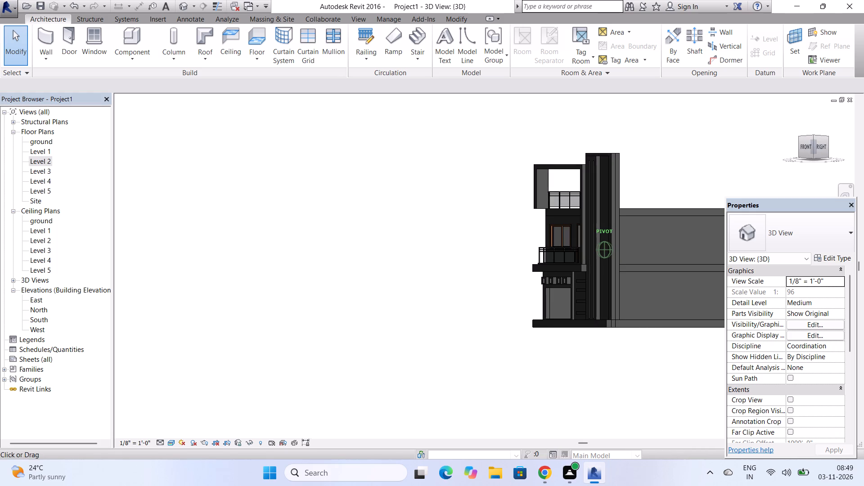
{"action": "left_click_drag", "start_coordinate": [846, 185], "coordinate": [505, 128]}
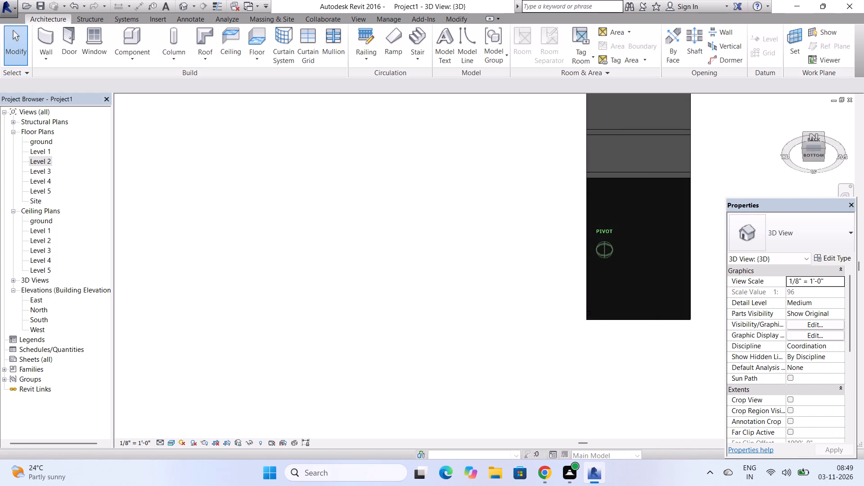
{"action": "left_click_drag", "start_coordinate": [505, 128], "coordinate": [850, 165]}
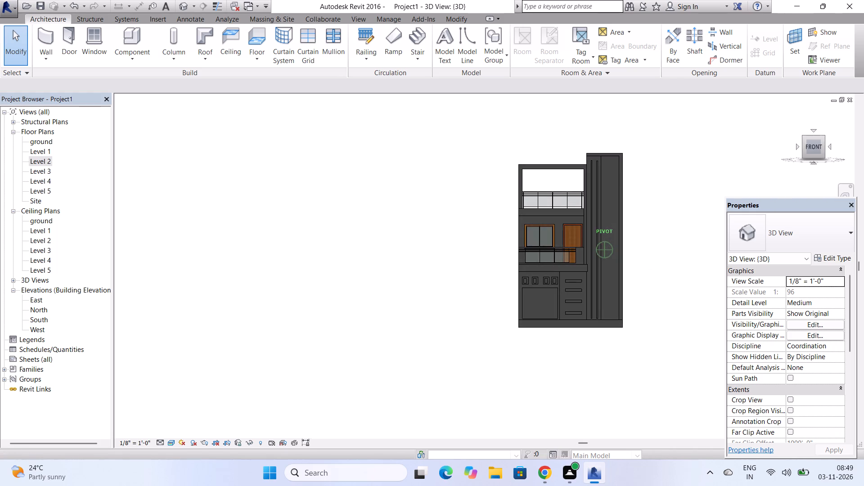
{"action": "left_click_drag", "start_coordinate": [850, 165], "coordinate": [193, 194]}
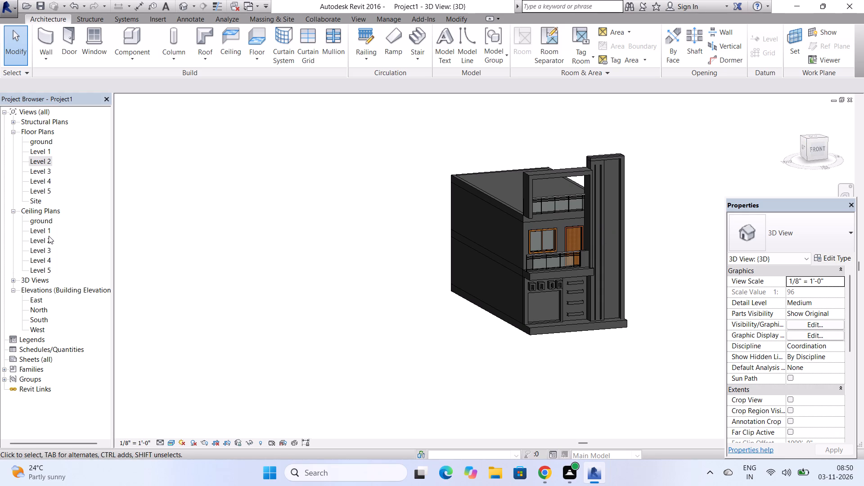
On the Level 2 plan, draw a straight Generic - 9" wall about 37' long from the frame's outer leg along the roof's side edge to the rear corner.
{"action": "double_click", "coordinate": [50, 160]}
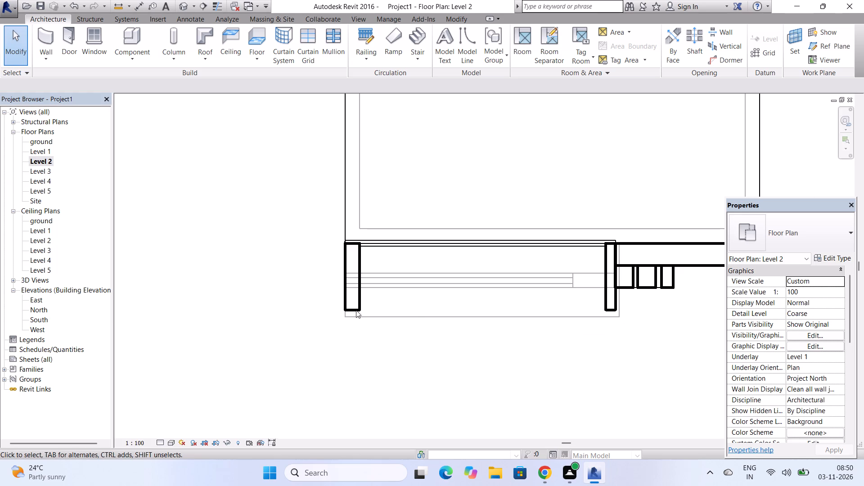
{"action": "scroll", "coordinate": [410, 315], "scroll_direction": "down", "scroll_amount": 6}
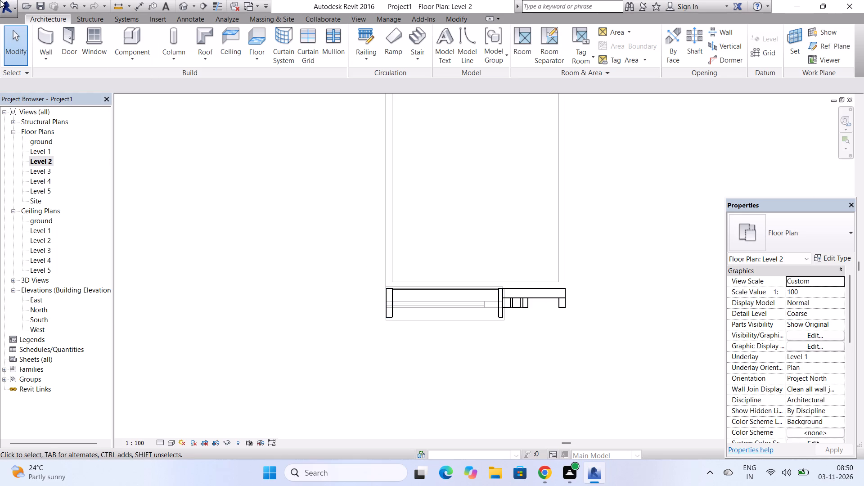
{"action": "left_click", "coordinate": [48, 30]}
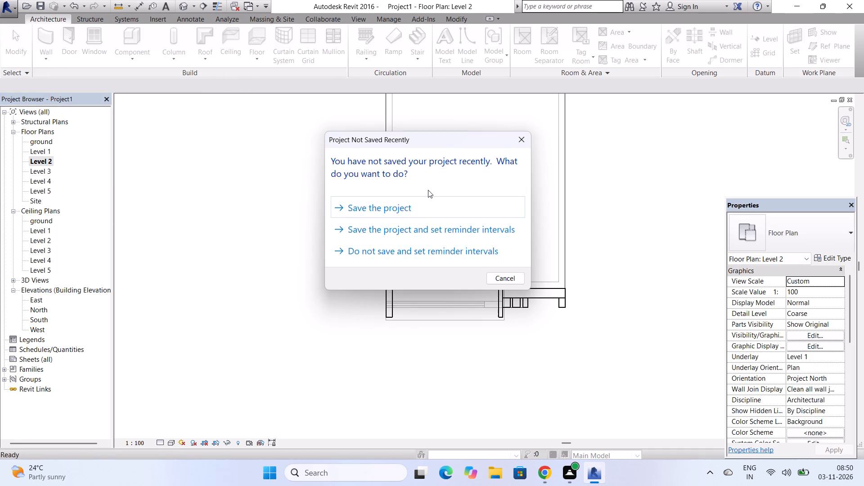
{"action": "left_click", "coordinate": [512, 142]}
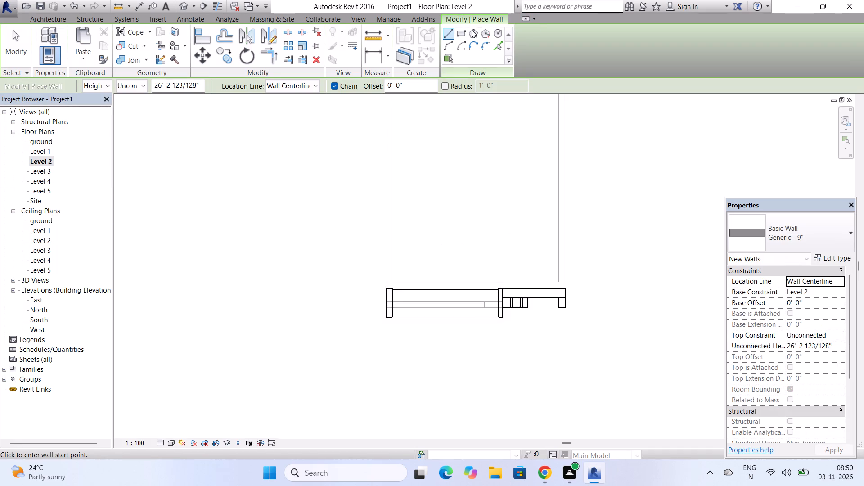
{"action": "left_click", "coordinate": [463, 36]}
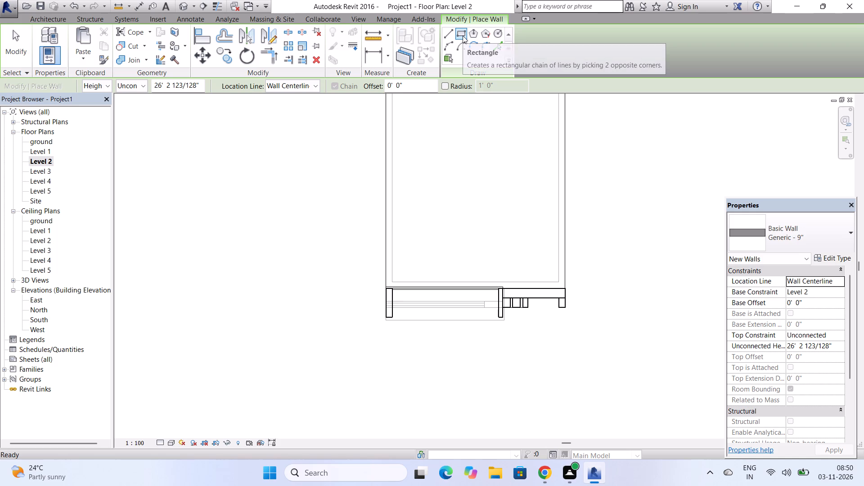
{"action": "left_click", "coordinate": [453, 35]}
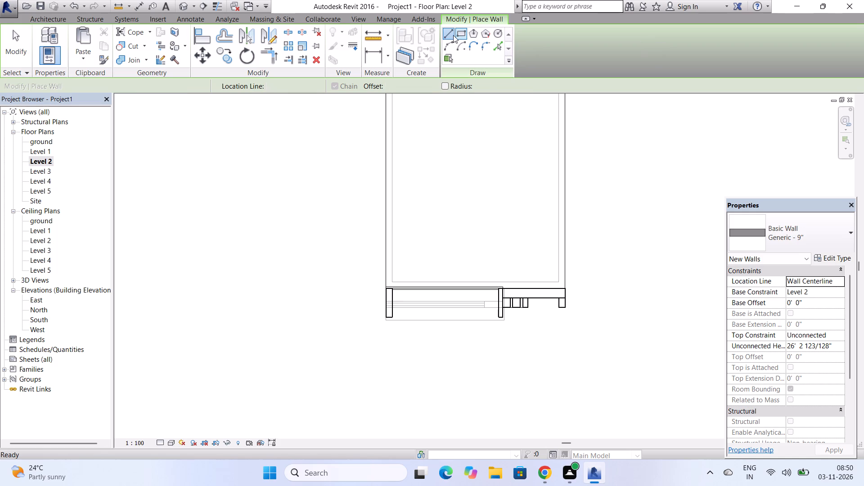
{"action": "scroll", "coordinate": [396, 237], "scroll_direction": "down", "scroll_amount": 2}
{"action": "scroll", "coordinate": [387, 277], "scroll_direction": "up", "scroll_amount": 4}
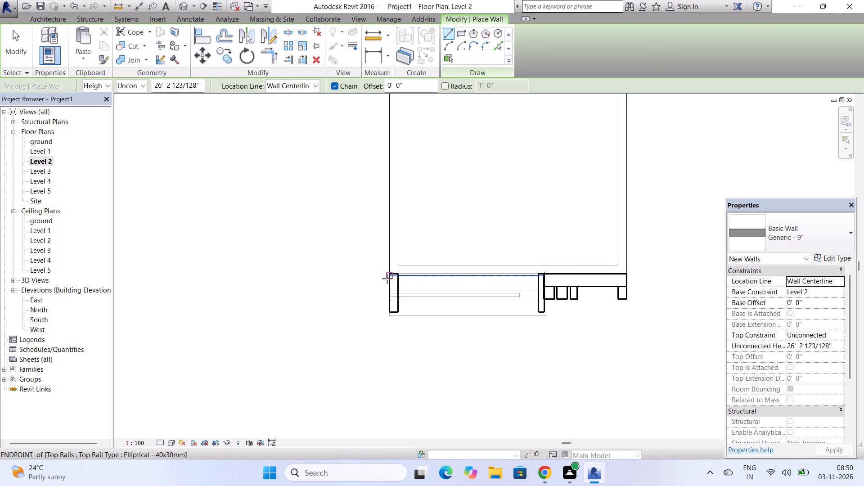
{"action": "scroll", "coordinate": [387, 279], "scroll_direction": "up", "scroll_amount": 7}
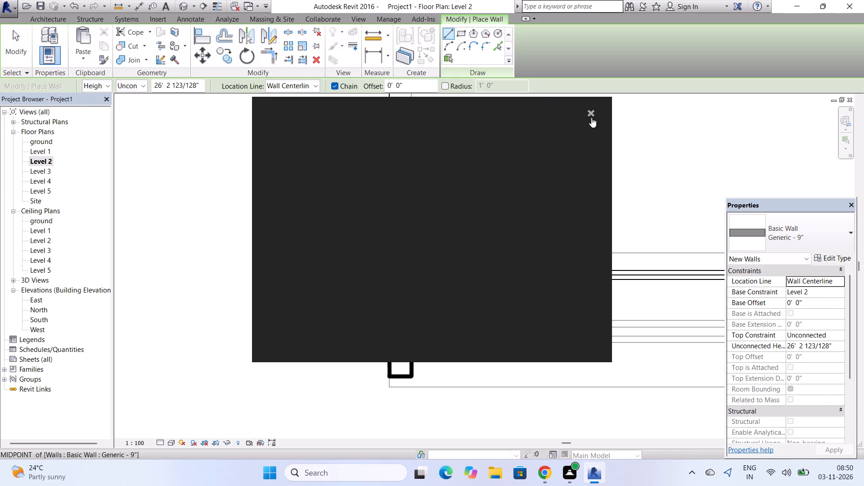
{"action": "left_click", "coordinate": [589, 112]}
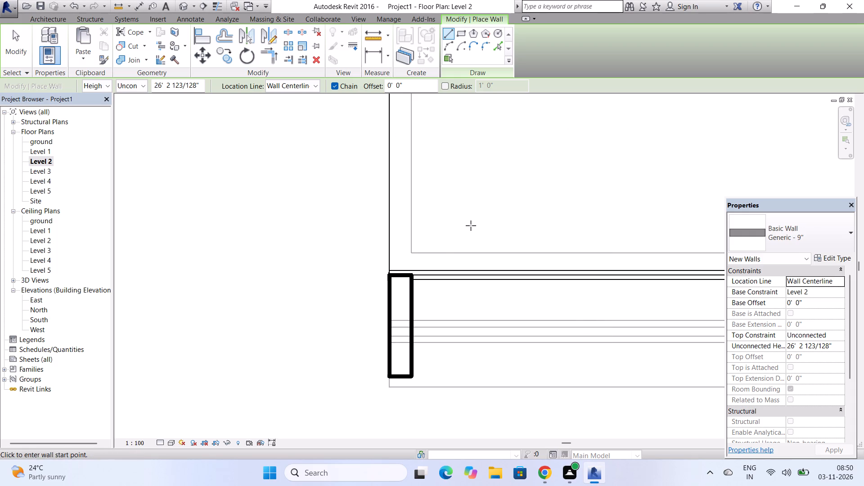
{"action": "left_click", "coordinate": [400, 270]}
{"action": "scroll", "coordinate": [403, 214], "scroll_direction": "down", "scroll_amount": 8}
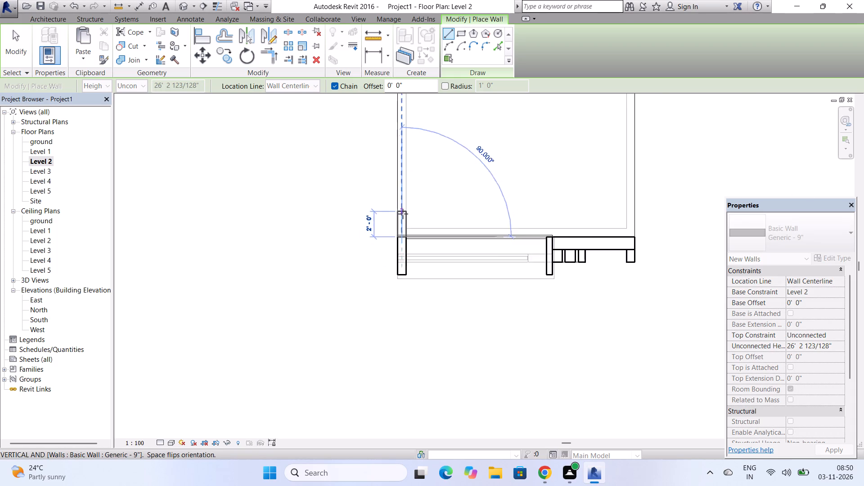
{"action": "scroll", "coordinate": [403, 214], "scroll_direction": "down", "scroll_amount": 9}
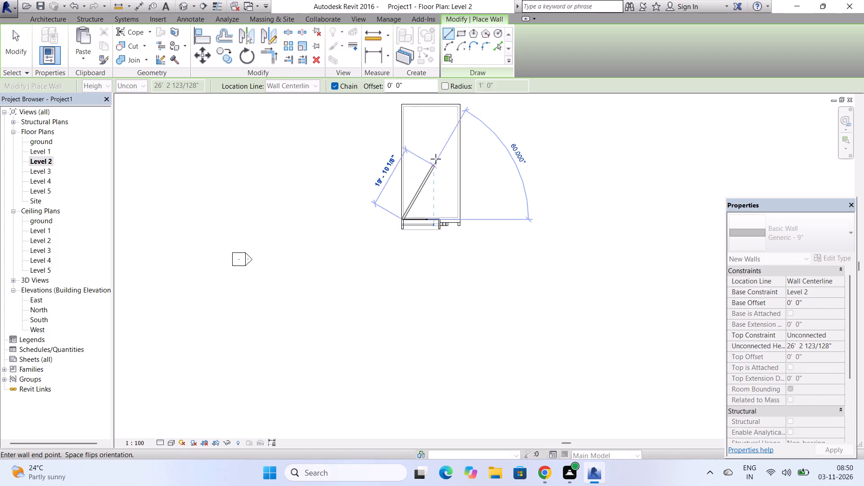
{"action": "scroll", "coordinate": [382, 103], "scroll_direction": "up", "scroll_amount": 4}
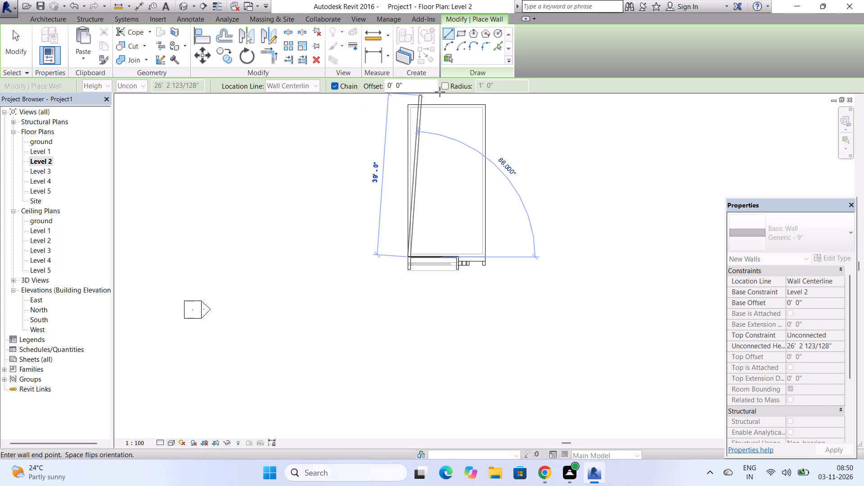
{"action": "scroll", "coordinate": [439, 92], "scroll_direction": "up", "scroll_amount": 2}
{"action": "scroll", "coordinate": [419, 191], "scroll_direction": "down", "scroll_amount": 1}
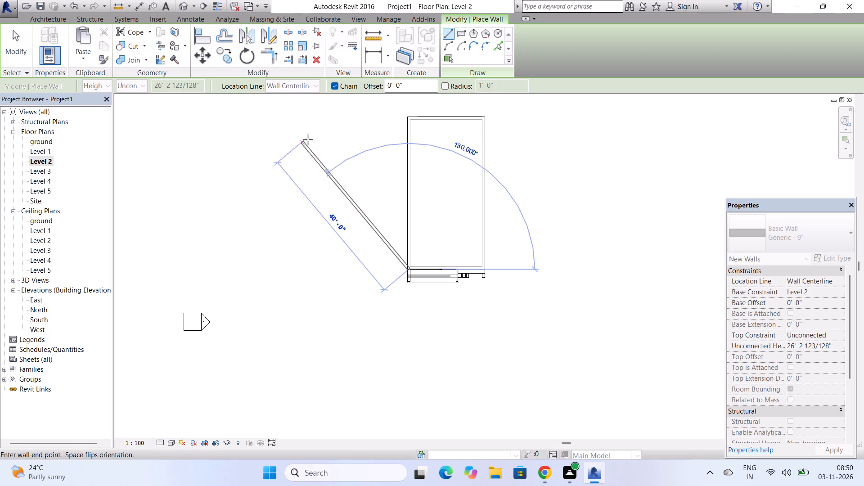
{"action": "scroll", "coordinate": [410, 115], "scroll_direction": "up", "scroll_amount": 10}
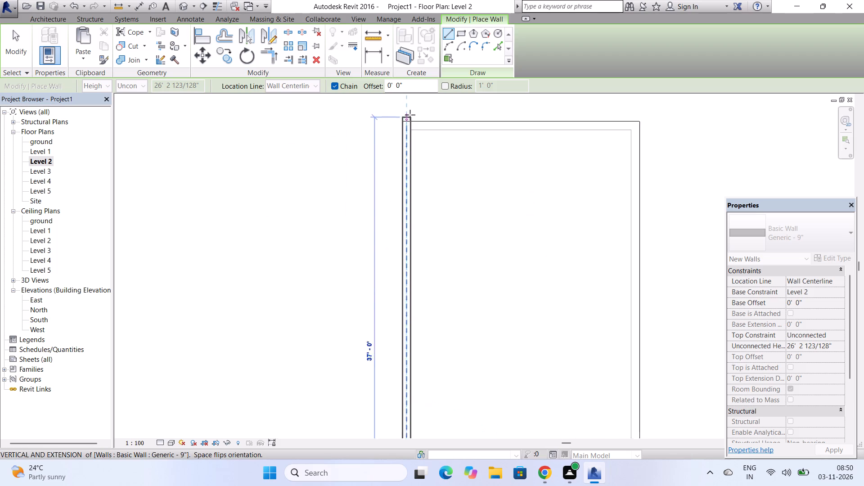
{"action": "scroll", "coordinate": [410, 115], "scroll_direction": "up", "scroll_amount": 3}
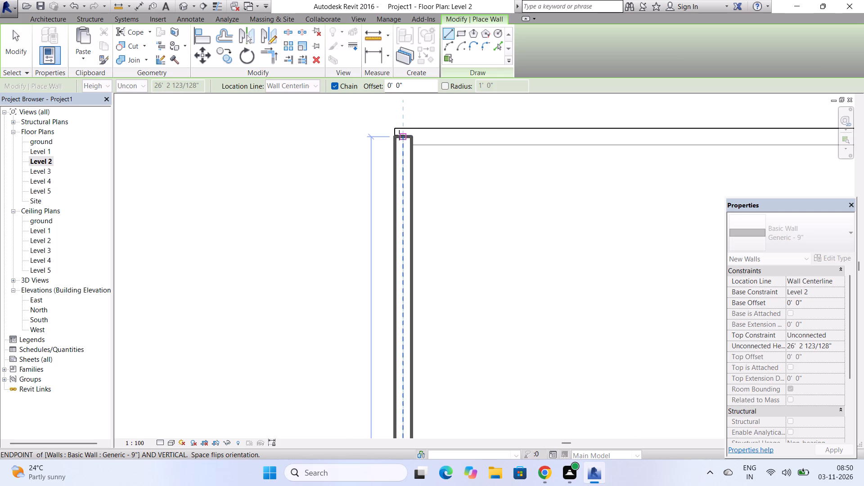
{"action": "left_click", "coordinate": [399, 131]}
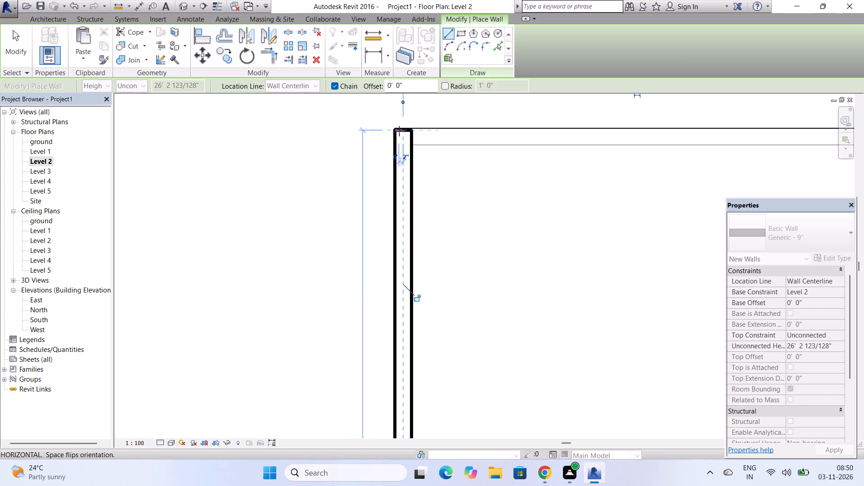
{"action": "key", "text": "Escape"}
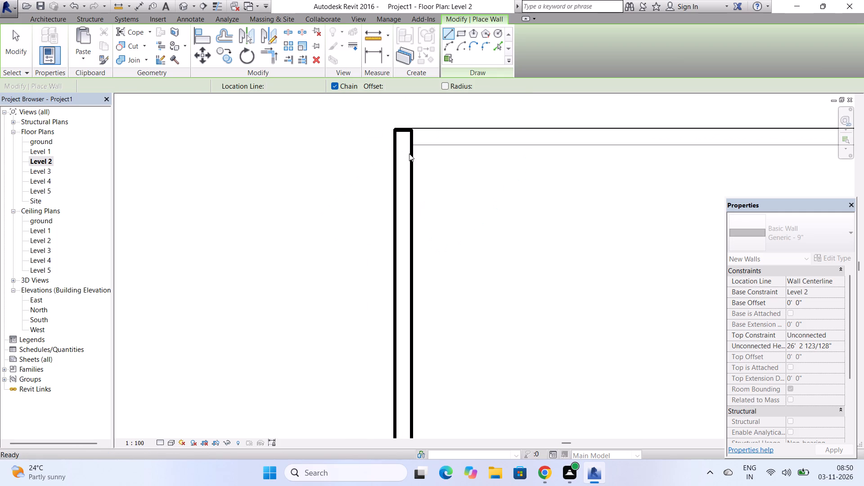
Draw a straight Generic - 9" wall on Level 2 along the roof's rear edge, joining the existing side wall to the opposite rear corner.
{"action": "left_click", "coordinate": [449, 34]}
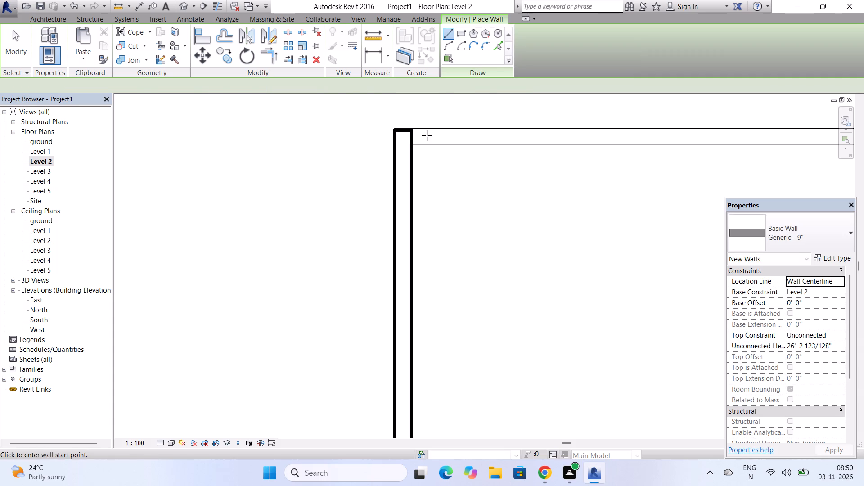
{"action": "left_click", "coordinate": [404, 141]}
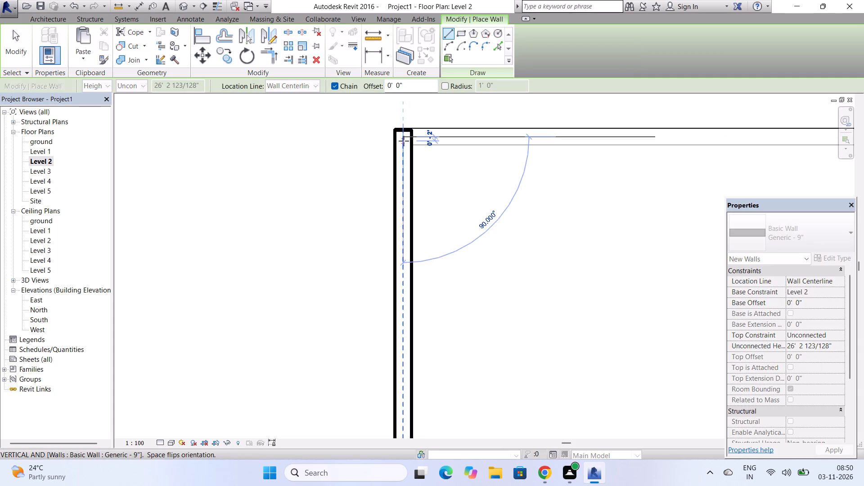
{"action": "scroll", "coordinate": [404, 141], "scroll_direction": "down", "scroll_amount": 6}
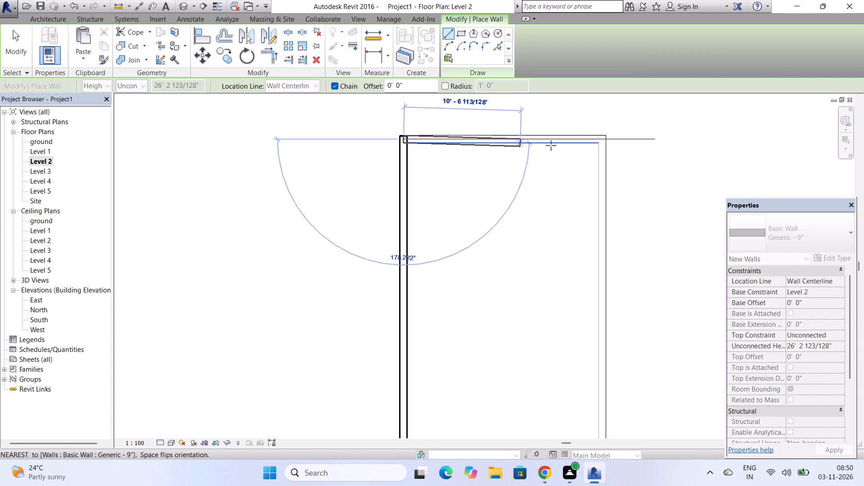
{"action": "scroll", "coordinate": [580, 146], "scroll_direction": "up", "scroll_amount": 6}
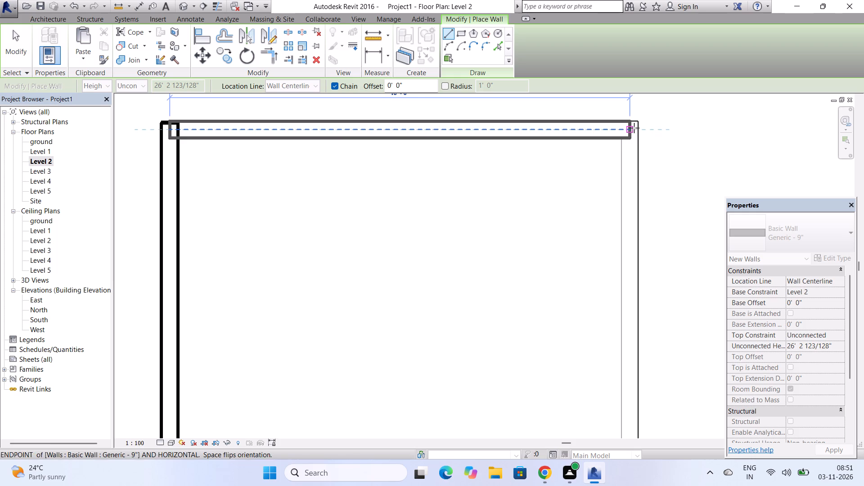
{"action": "left_click", "coordinate": [639, 128]}
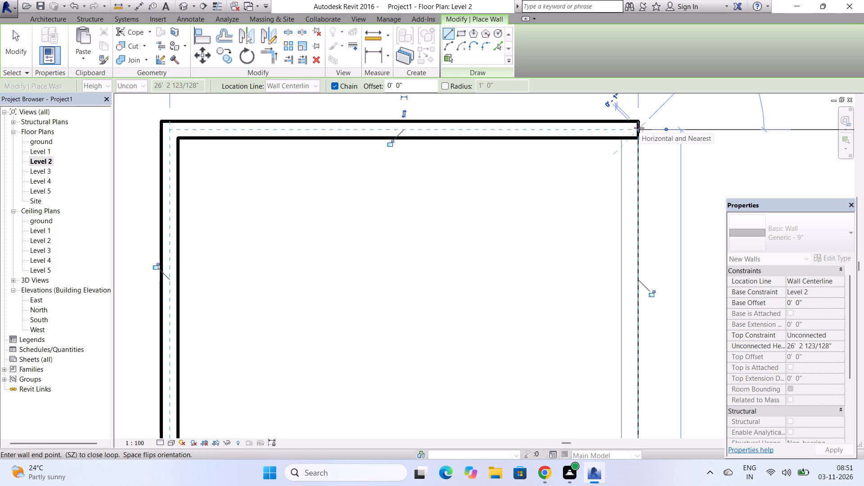
{"action": "key", "text": "Escape"}
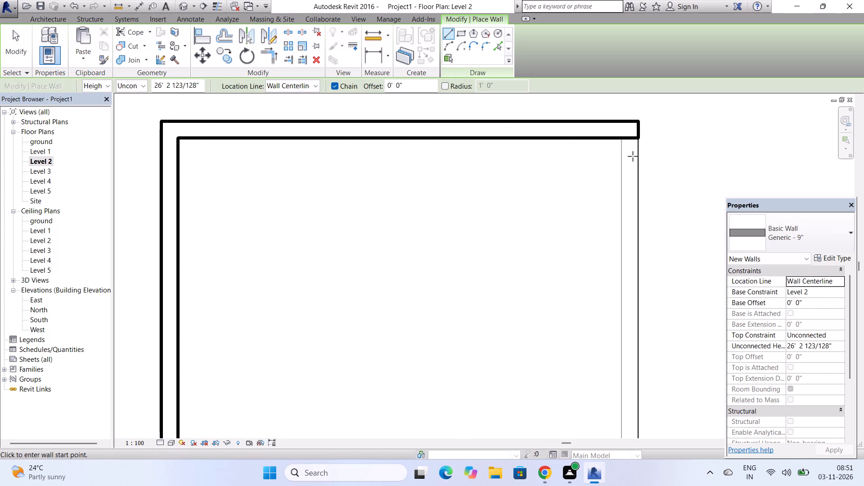
Draw a straight Generic - 9" wall on Level 2 along the tower-side roof edge, from the rear corner to the front cross wall.
{"action": "left_click", "coordinate": [631, 134]}
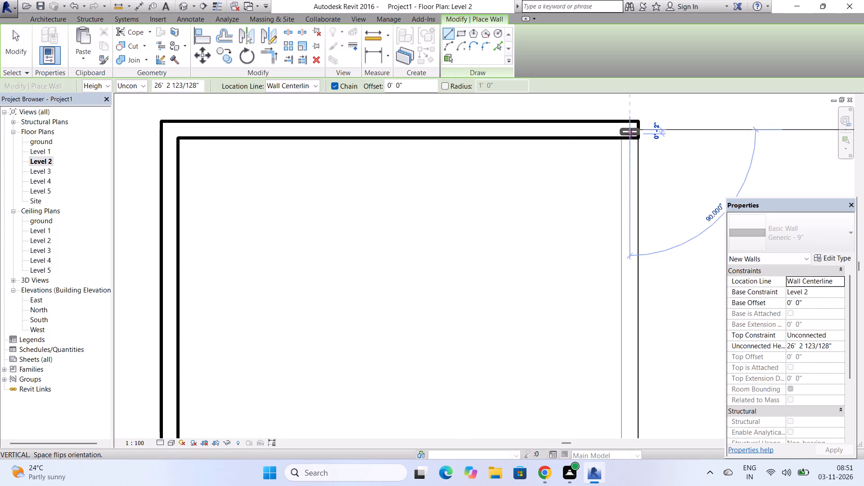
{"action": "scroll", "coordinate": [631, 134], "scroll_direction": "down", "scroll_amount": 6}
{"action": "scroll", "coordinate": [632, 187], "scroll_direction": "down", "scroll_amount": 6}
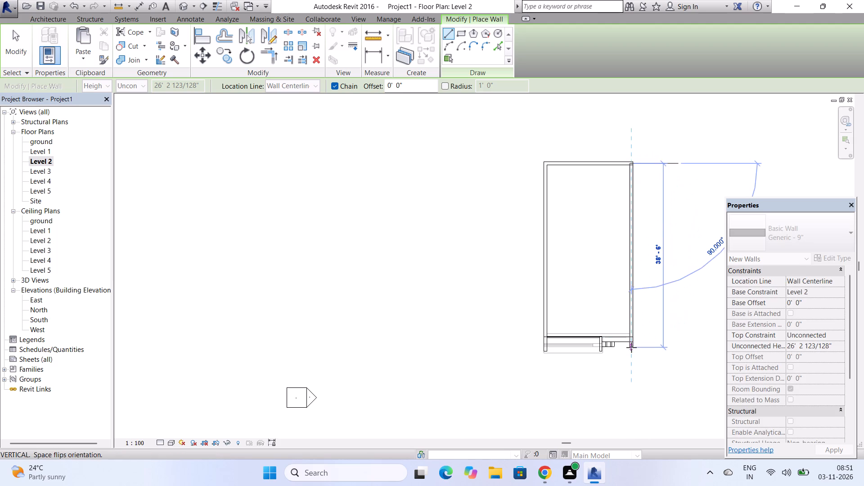
{"action": "scroll", "coordinate": [631, 347], "scroll_direction": "up", "scroll_amount": 11}
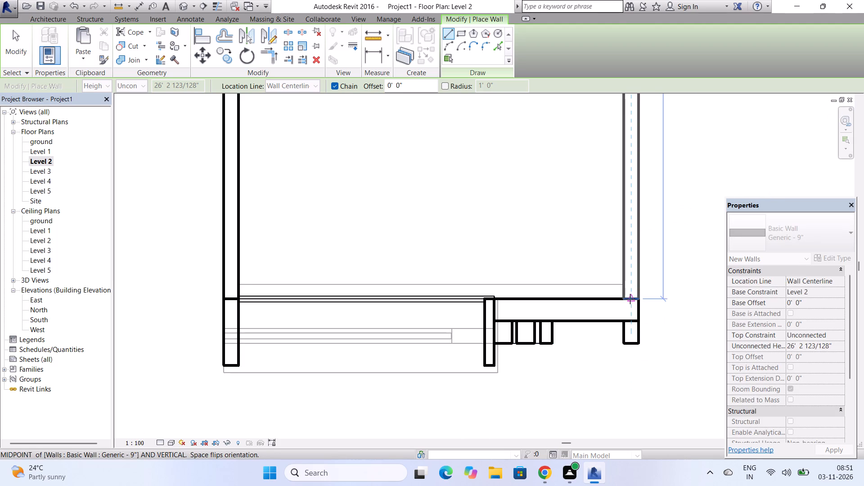
{"action": "left_click", "coordinate": [630, 299]}
{"action": "key", "text": "Escape"}
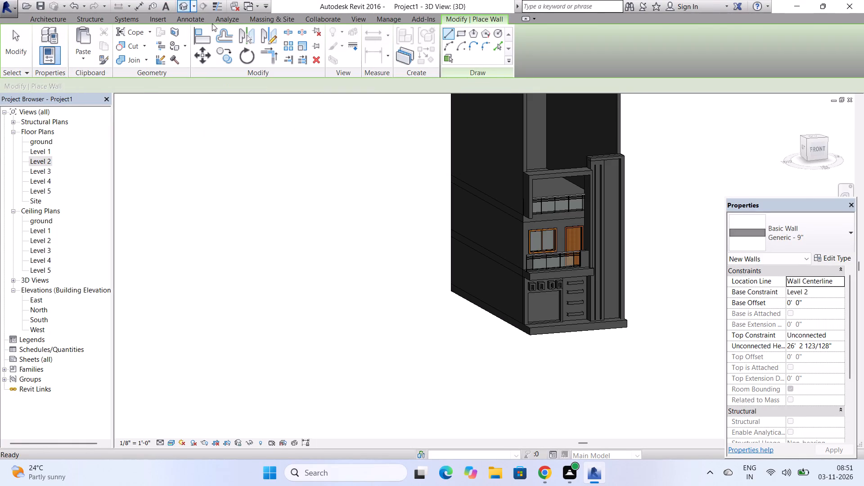
In 3D, lower the top of the roof side wall opposite the tower to an unconnected height of about 3' 3".
{"action": "scroll", "coordinate": [542, 256], "scroll_direction": "down", "scroll_amount": 3}
{"action": "scroll", "coordinate": [525, 156], "scroll_direction": "up", "scroll_amount": 3}
{"action": "key", "text": "Escape"}
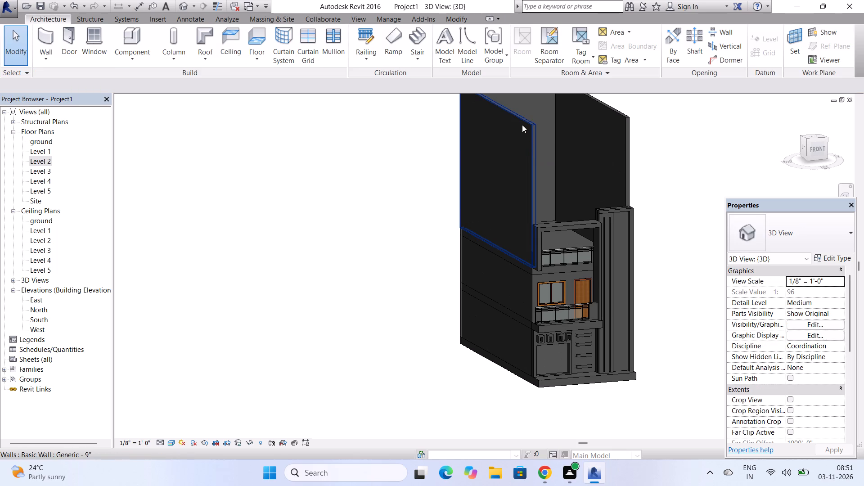
{"action": "left_click", "coordinate": [522, 119]}
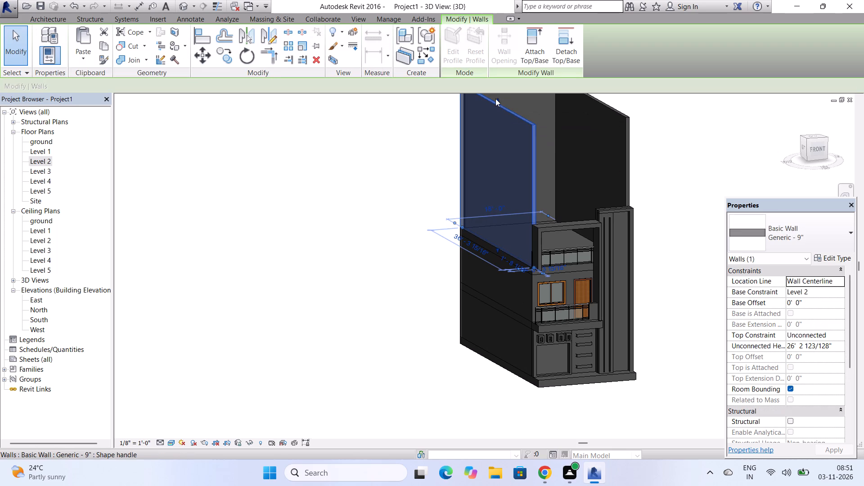
{"action": "left_click_drag", "start_coordinate": [495, 99], "coordinate": [493, 209]}
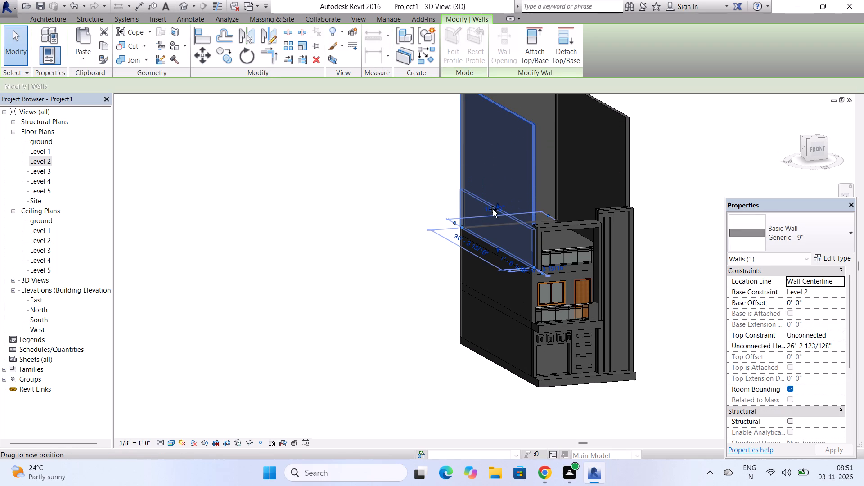
{"action": "left_click_drag", "start_coordinate": [493, 209], "coordinate": [491, 229]}
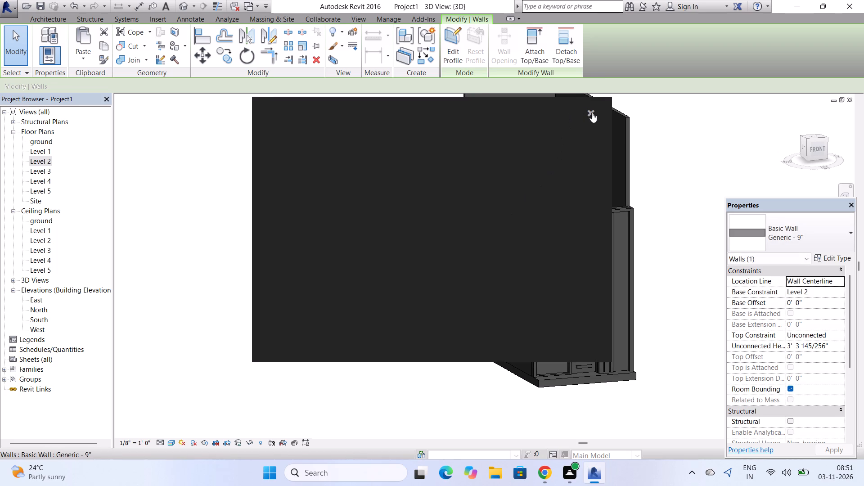
{"action": "left_click", "coordinate": [592, 112]}
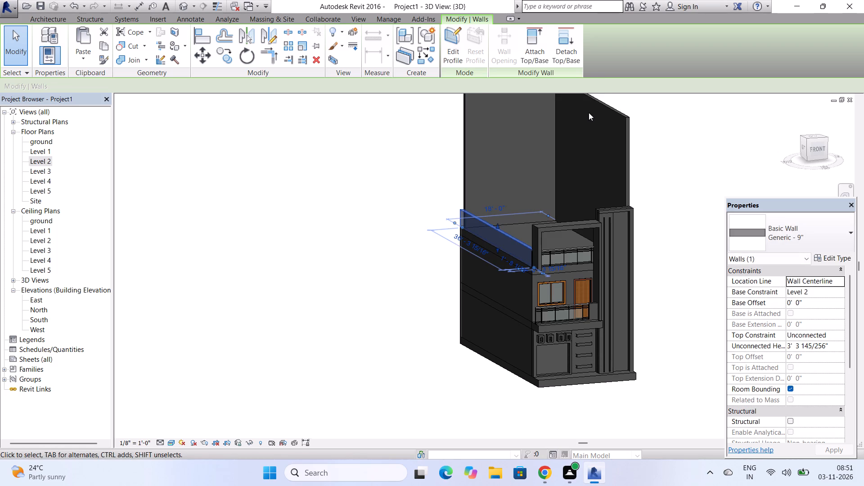
Lower the top of the rear roof wall to about 3' 4" high, roughly level with the adjoining side wall.
{"action": "scroll", "coordinate": [459, 214], "scroll_direction": "down", "scroll_amount": 3}
{"action": "scroll", "coordinate": [481, 136], "scroll_direction": "up", "scroll_amount": 3}
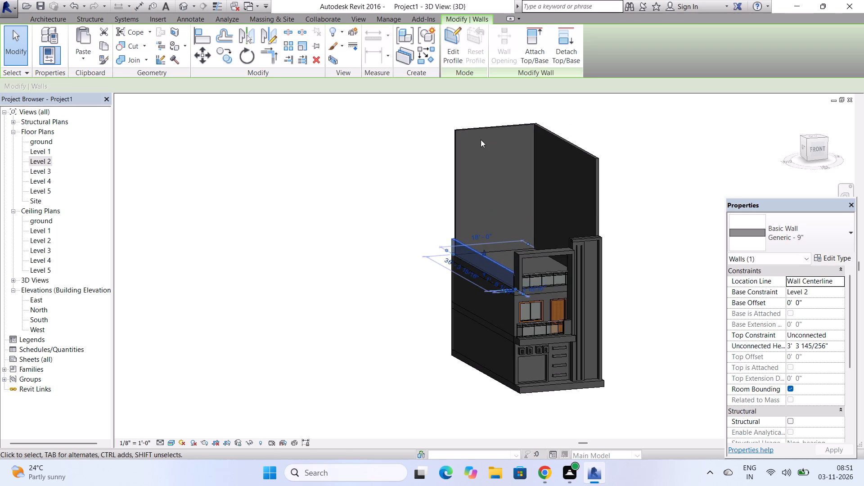
{"action": "scroll", "coordinate": [481, 139], "scroll_direction": "up", "scroll_amount": 2}
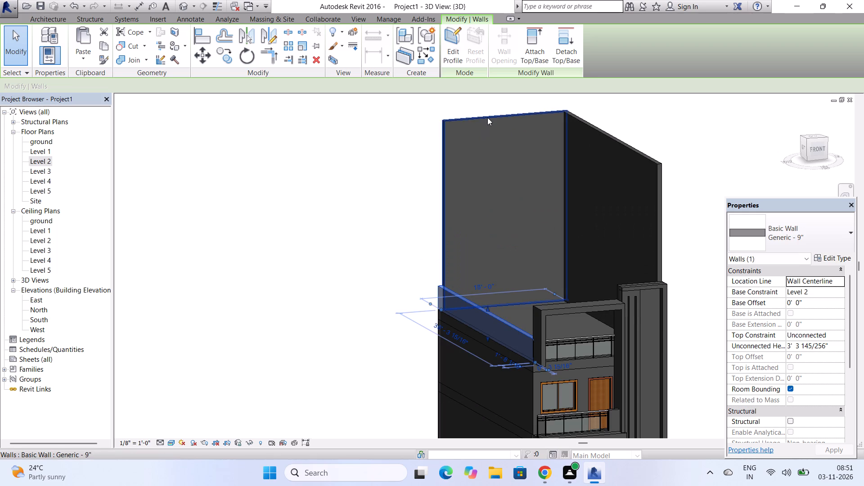
{"action": "left_click", "coordinate": [487, 117]}
{"action": "left_click_drag", "start_coordinate": [505, 109], "coordinate": [505, 120]}
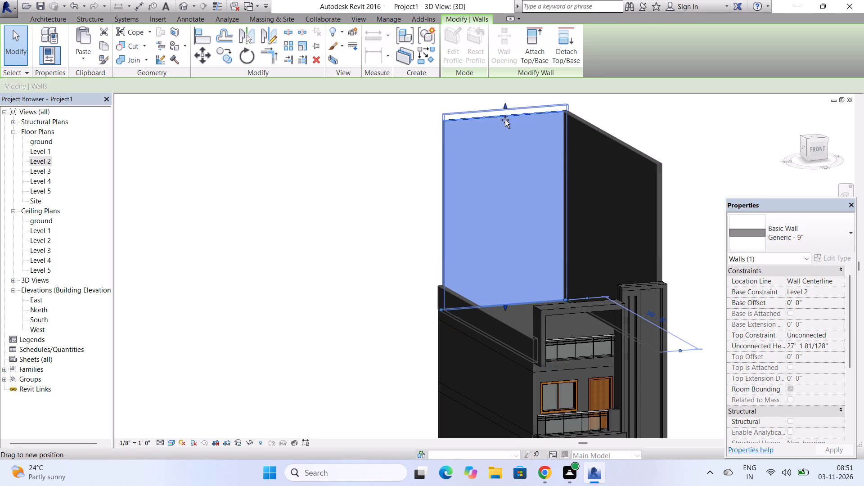
{"action": "left_click_drag", "start_coordinate": [505, 120], "coordinate": [464, 265]}
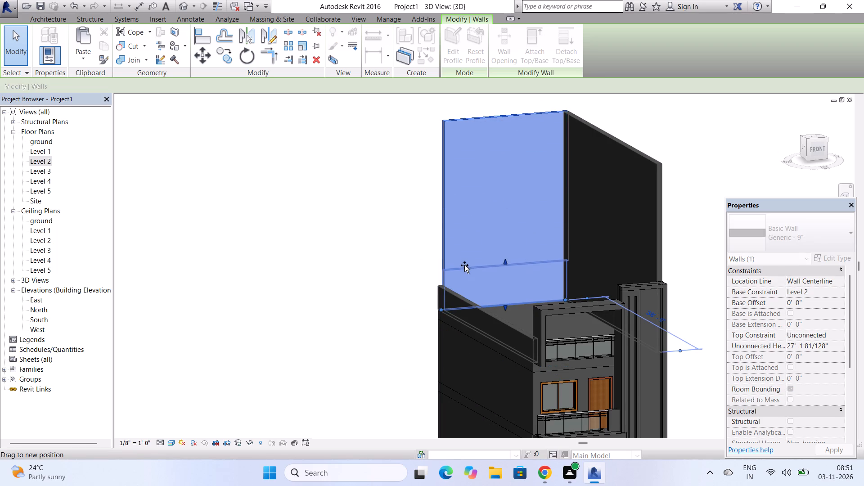
{"action": "left_click_drag", "start_coordinate": [464, 265], "coordinate": [460, 282]}
{"action": "scroll", "coordinate": [454, 293], "scroll_direction": "up", "scroll_amount": 1}
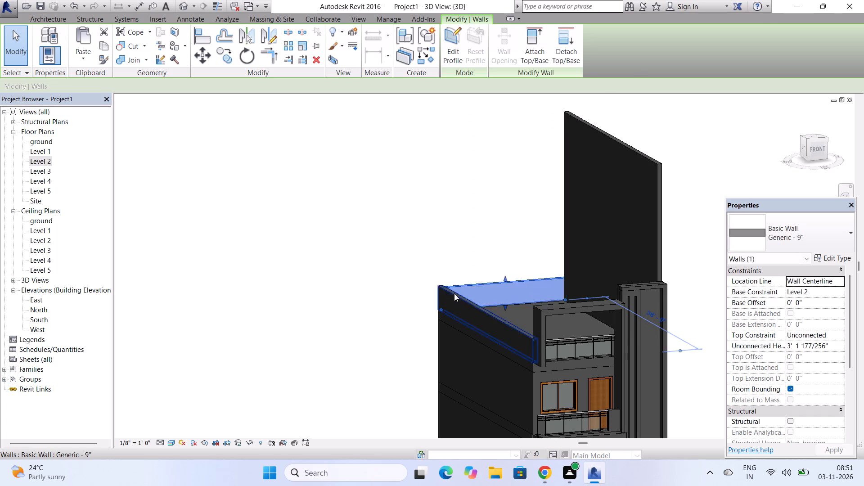
{"action": "scroll", "coordinate": [454, 293], "scroll_direction": "up", "scroll_amount": 9}
{"action": "scroll", "coordinate": [466, 273], "scroll_direction": "down", "scroll_amount": 4}
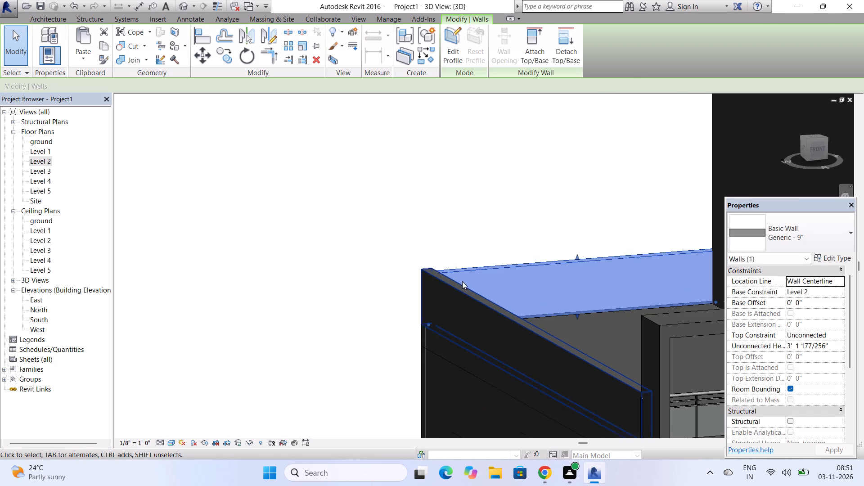
{"action": "scroll", "coordinate": [619, 264], "scroll_direction": "up", "scroll_amount": 3}
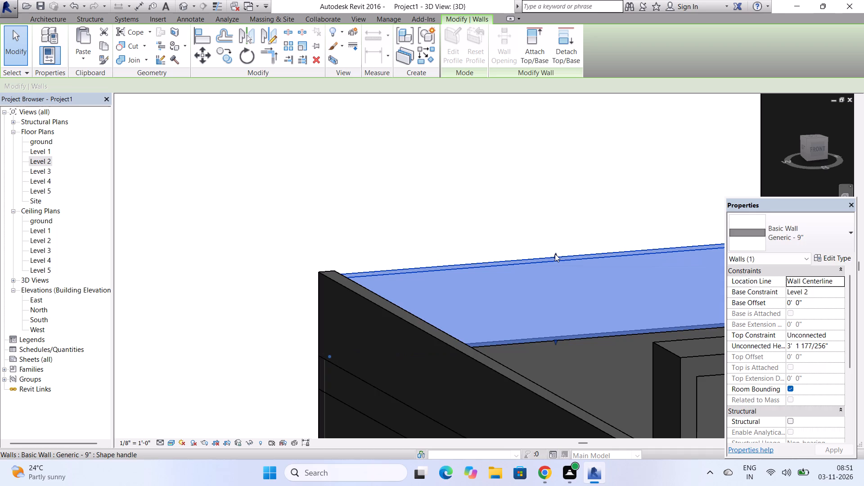
{"action": "left_click", "coordinate": [555, 254]}
{"action": "scroll", "coordinate": [511, 256], "scroll_direction": "down", "scroll_amount": 2}
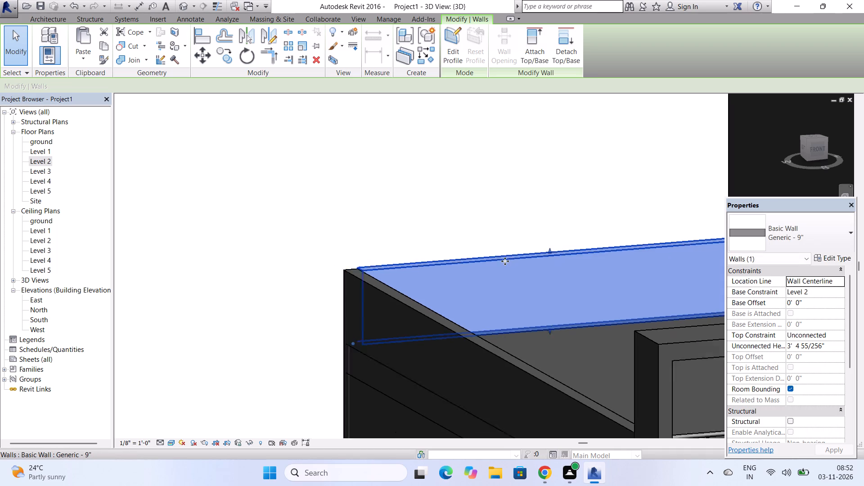
Lower the top of the tower-side roof wall to about 3' 6" high, roughly level with the rear wall.
{"action": "scroll", "coordinate": [505, 261], "scroll_direction": "down", "scroll_amount": 10}
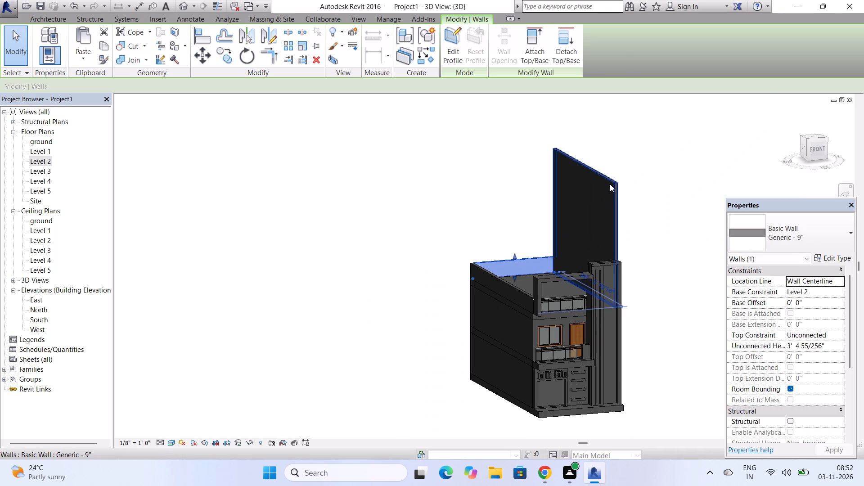
{"action": "left_click", "coordinate": [610, 184]}
{"action": "scroll", "coordinate": [587, 166], "scroll_direction": "up", "scroll_amount": 3}
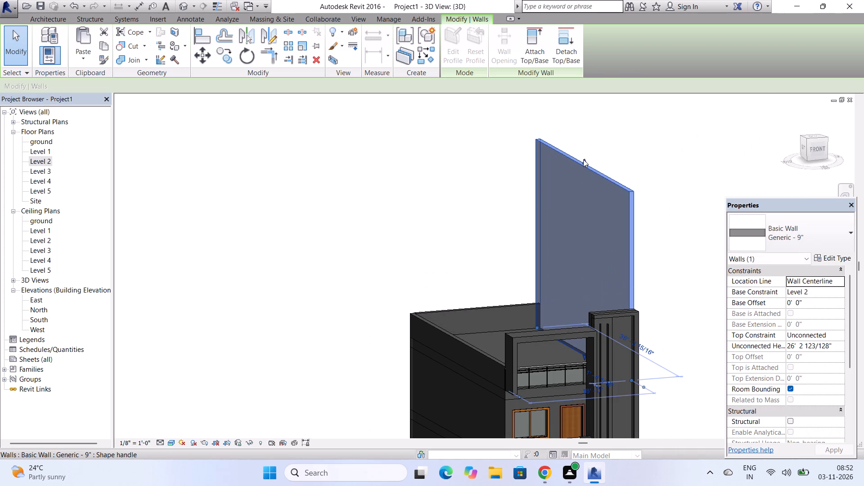
{"action": "left_click_drag", "start_coordinate": [583, 159], "coordinate": [572, 308]}
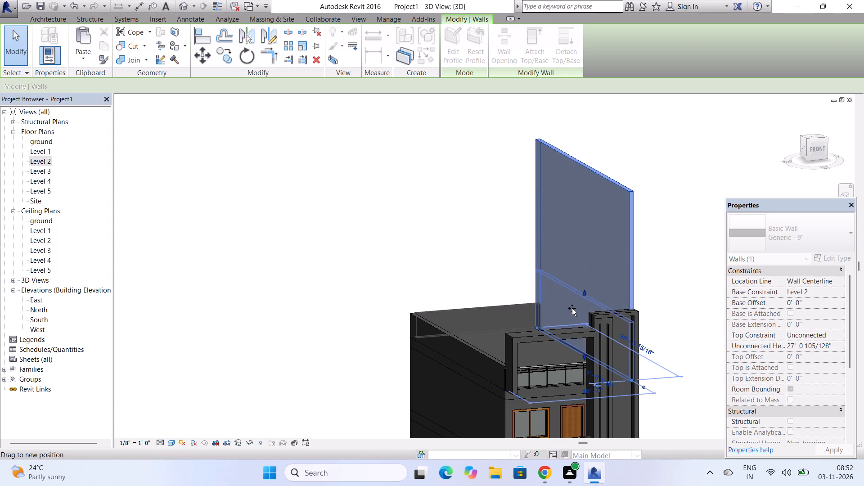
{"action": "left_click_drag", "start_coordinate": [572, 308], "coordinate": [568, 328]}
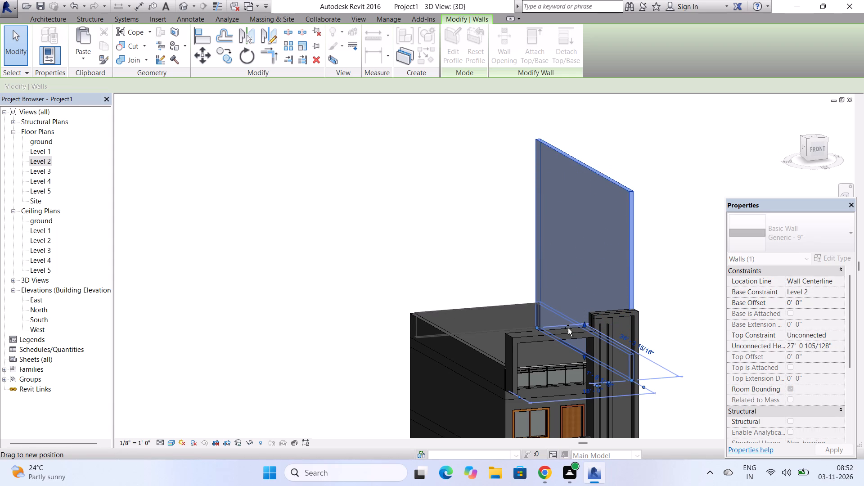
{"action": "left_click_drag", "start_coordinate": [568, 328], "coordinate": [568, 329]}
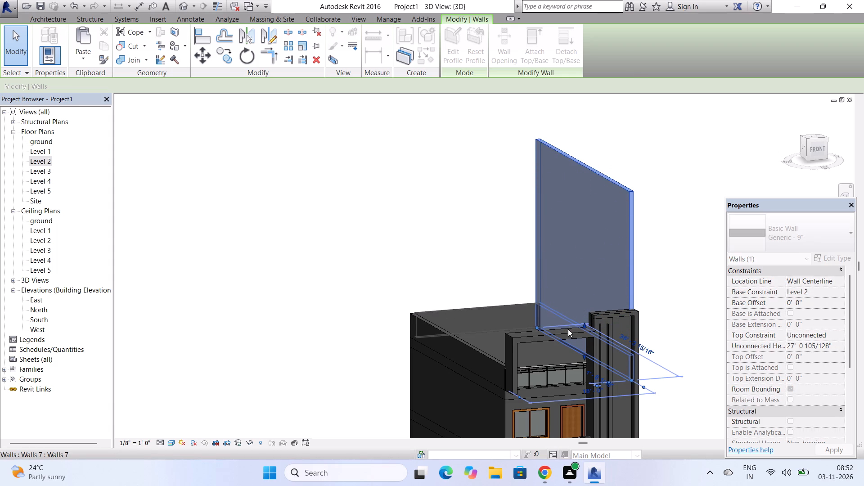
{"action": "scroll", "coordinate": [529, 293], "scroll_direction": "up", "scroll_amount": 12}
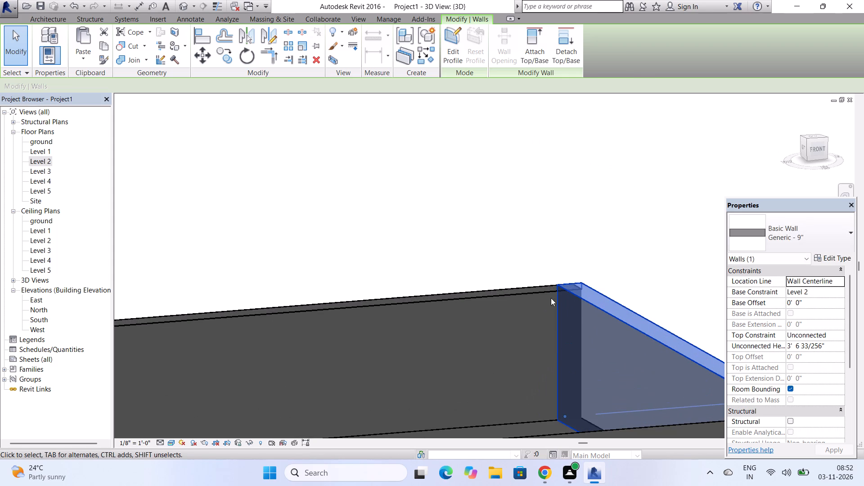
{"action": "left_click", "coordinate": [530, 231]}
Examine the house in 3D from directly in front, checking the roof walls against the facade frame and tower.
{"action": "scroll", "coordinate": [530, 231], "scroll_direction": "down", "scroll_amount": 4}
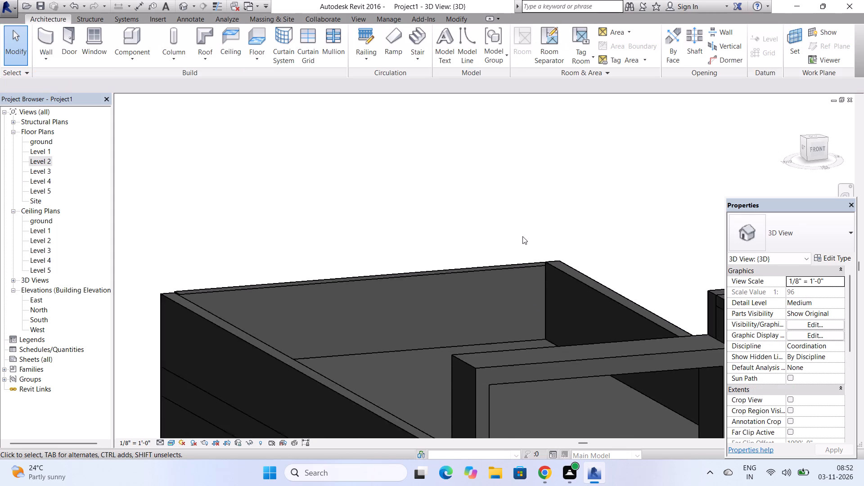
{"action": "scroll", "coordinate": [522, 236], "scroll_direction": "down", "scroll_amount": 11}
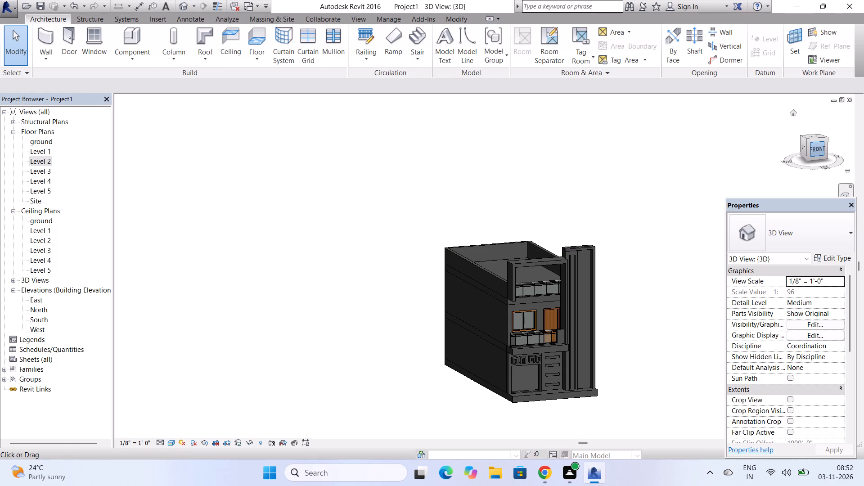
{"action": "left_click_drag", "start_coordinate": [810, 140], "coordinate": [771, 136]}
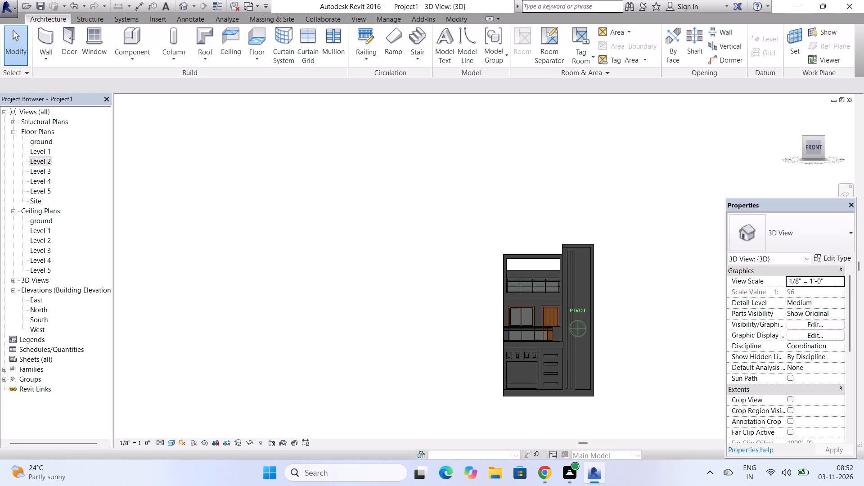
{"action": "left_click_drag", "start_coordinate": [771, 136], "coordinate": [768, 152]}
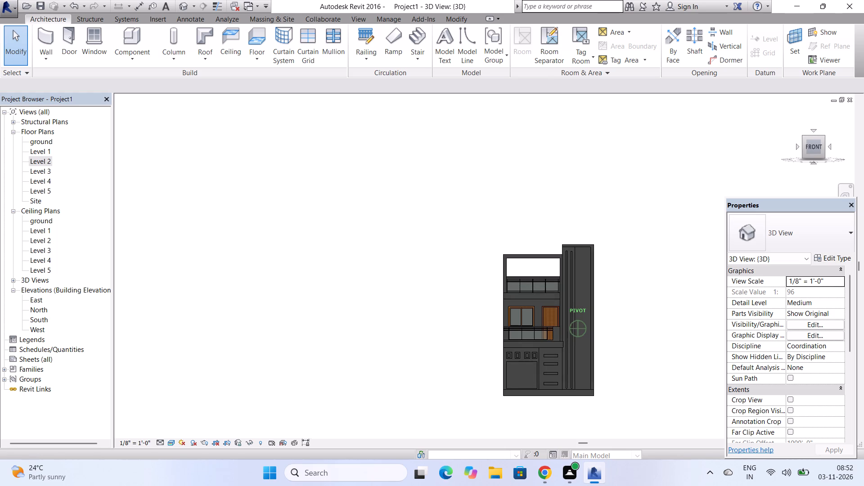
{"action": "left_click_drag", "start_coordinate": [768, 152], "coordinate": [766, 159]}
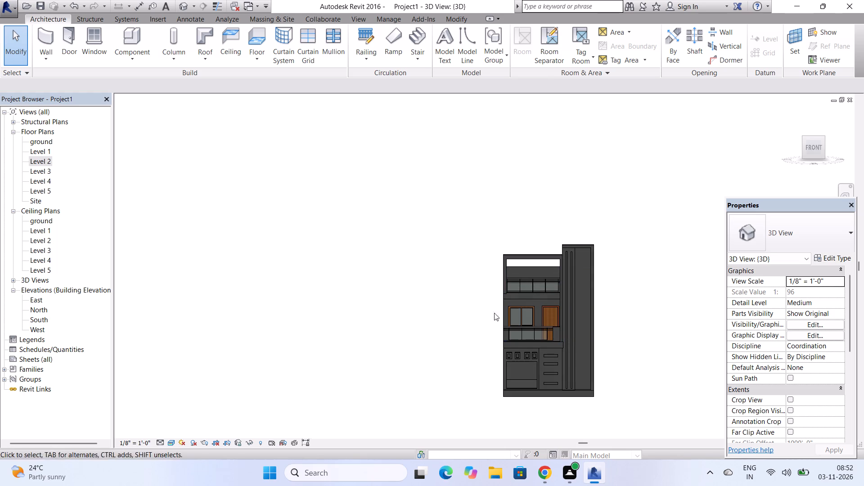
{"action": "scroll", "coordinate": [539, 292], "scroll_direction": "up", "scroll_amount": 6}
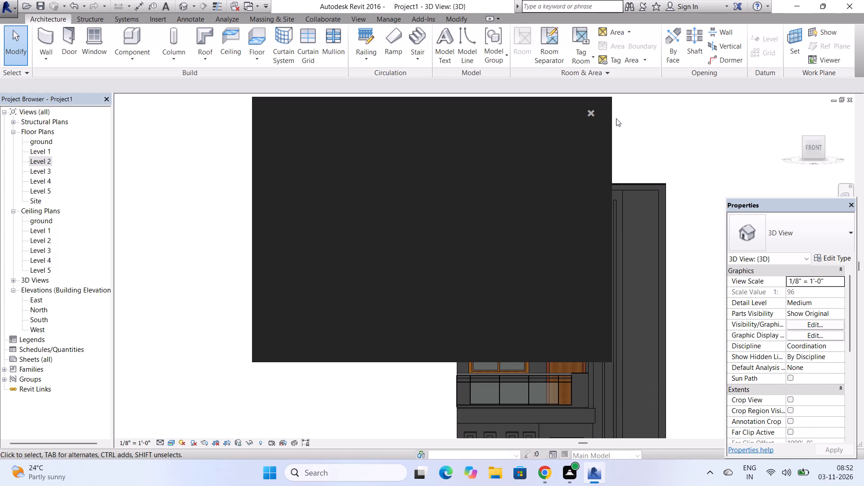
Examine the facade from directly in front around the upper balcony's floor band, and check the Level 3 and Level 2 plans.
{"action": "left_click", "coordinate": [597, 115]}
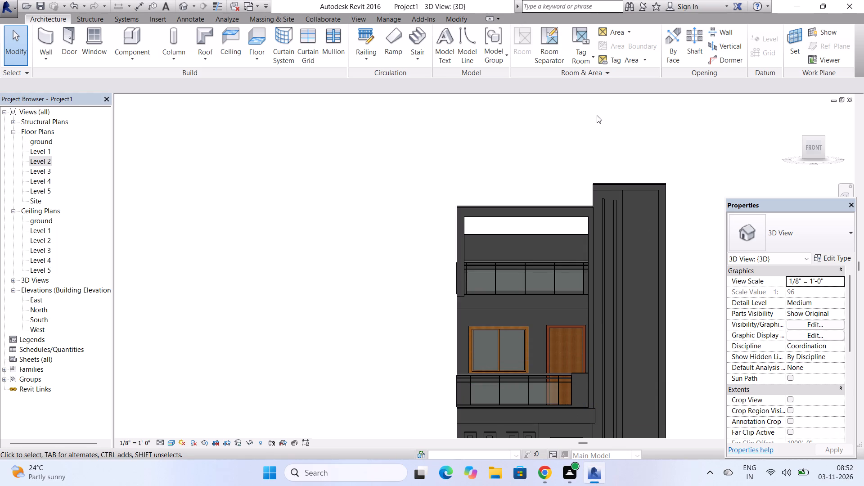
{"action": "scroll", "coordinate": [532, 315], "scroll_direction": "up", "scroll_amount": 3}
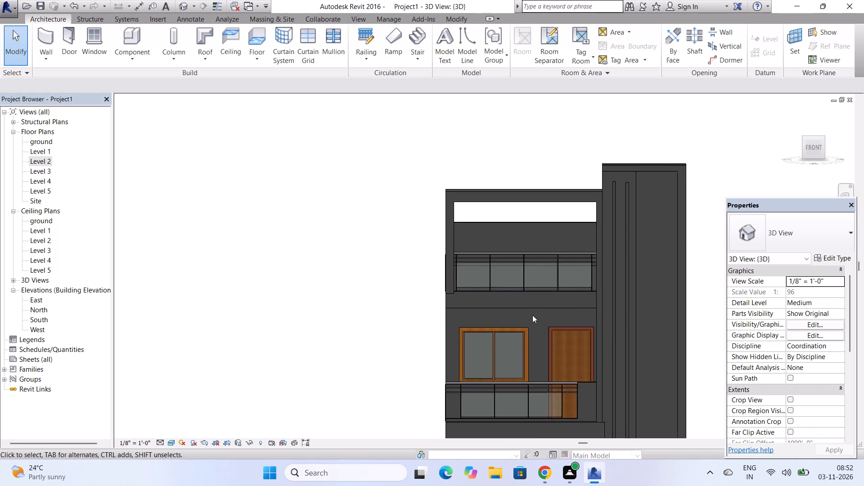
{"action": "scroll", "coordinate": [532, 315], "scroll_direction": "up", "scroll_amount": 3}
{"action": "scroll", "coordinate": [532, 315], "scroll_direction": "down", "scroll_amount": 4}
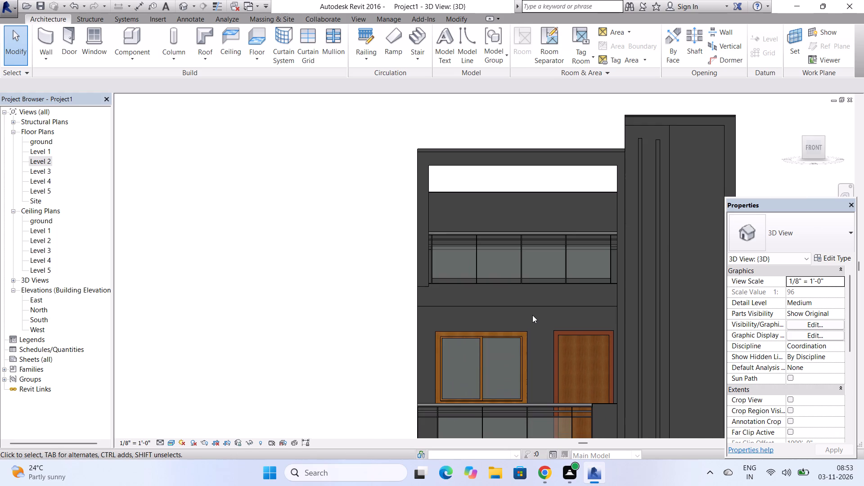
{"action": "scroll", "coordinate": [425, 278], "scroll_direction": "up", "scroll_amount": 17}
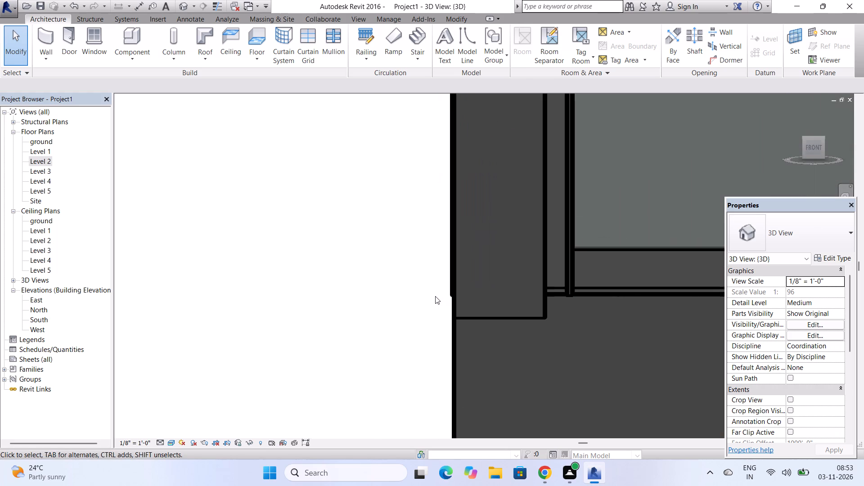
{"action": "scroll", "coordinate": [435, 296], "scroll_direction": "down", "scroll_amount": 6}
{"action": "scroll", "coordinate": [455, 265], "scroll_direction": "down", "scroll_amount": 6}
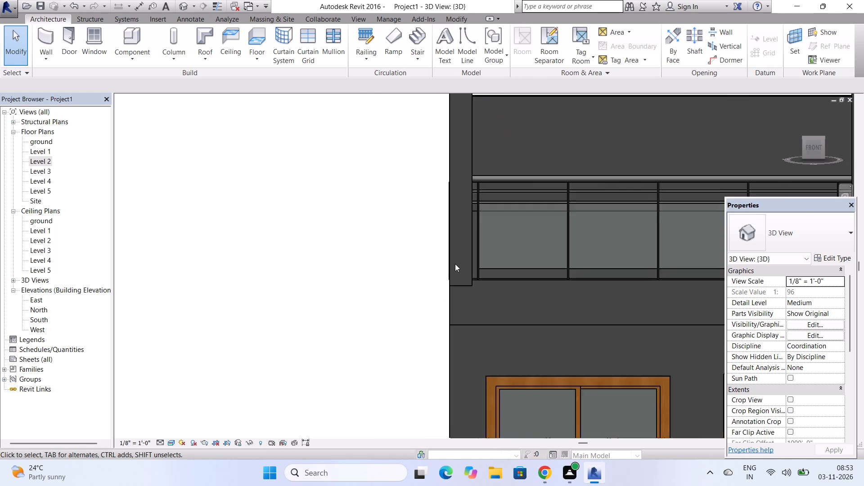
{"action": "scroll", "coordinate": [455, 264], "scroll_direction": "down", "scroll_amount": 6}
{"action": "scroll", "coordinate": [605, 291], "scroll_direction": "up", "scroll_amount": 5}
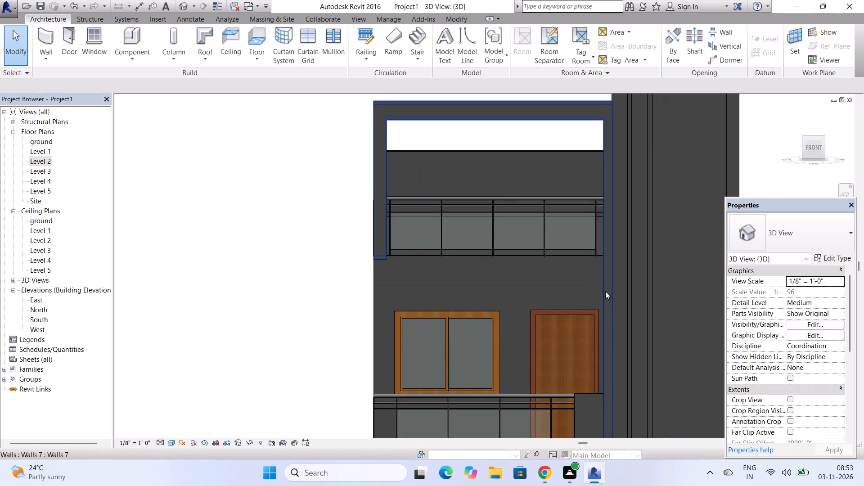
{"action": "scroll", "coordinate": [605, 291], "scroll_direction": "up", "scroll_amount": 2}
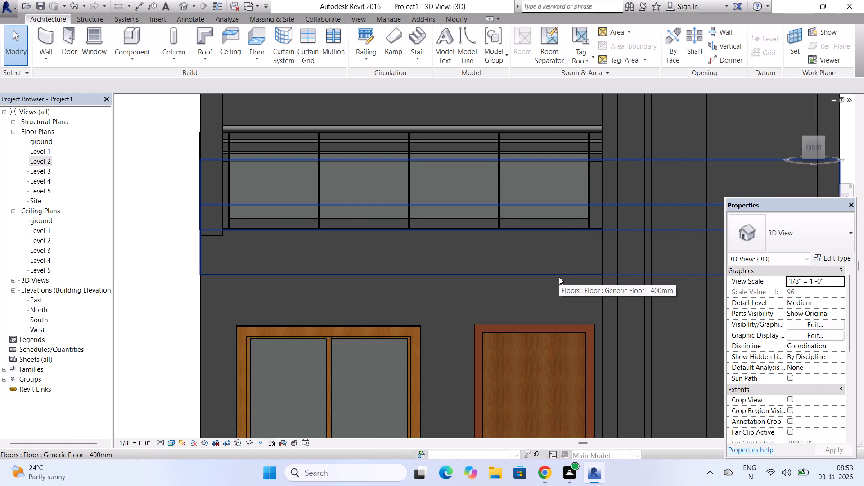
{"action": "scroll", "coordinate": [559, 277], "scroll_direction": "down", "scroll_amount": 2}
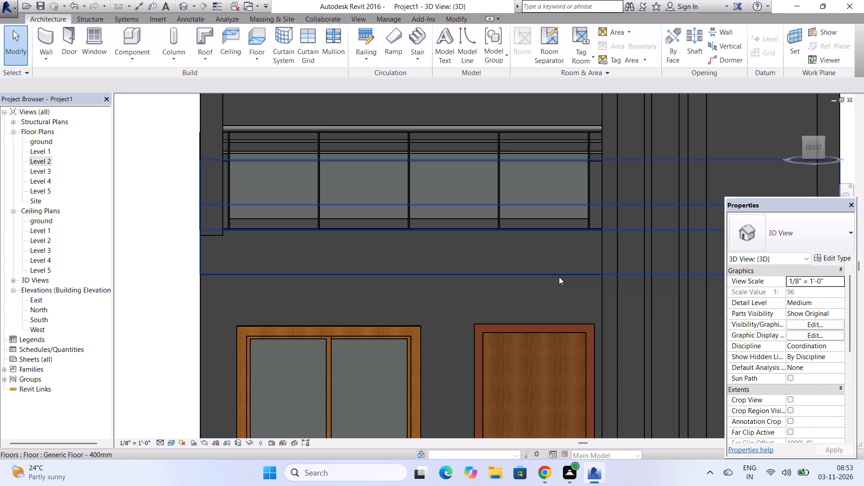
{"action": "scroll", "coordinate": [559, 277], "scroll_direction": "down", "scroll_amount": 2}
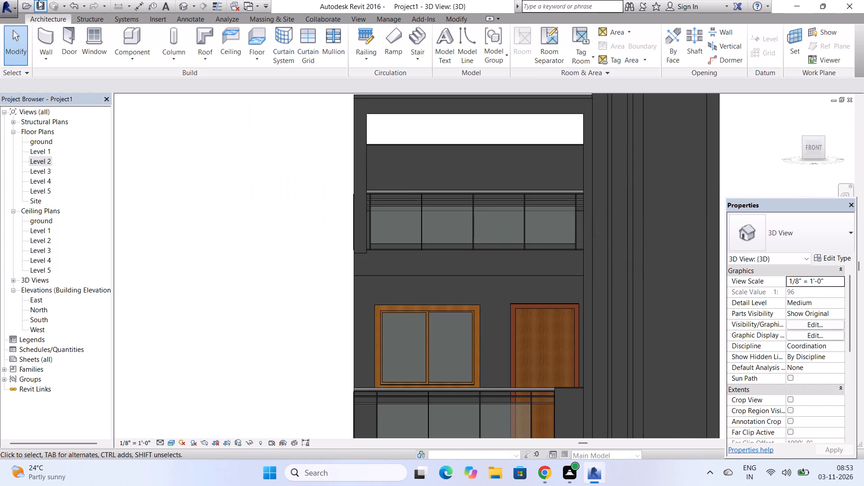
{"action": "double_click", "coordinate": [41, 168]}
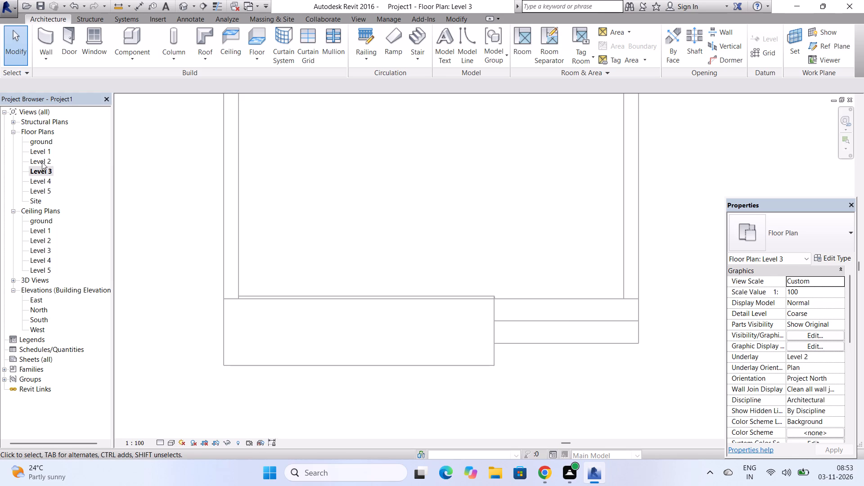
{"action": "double_click", "coordinate": [42, 162]}
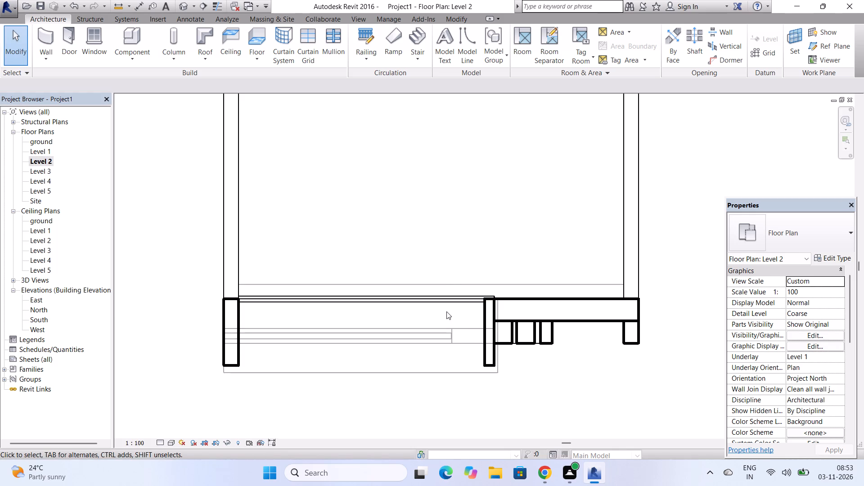
{"action": "double_click", "coordinate": [180, 0]}
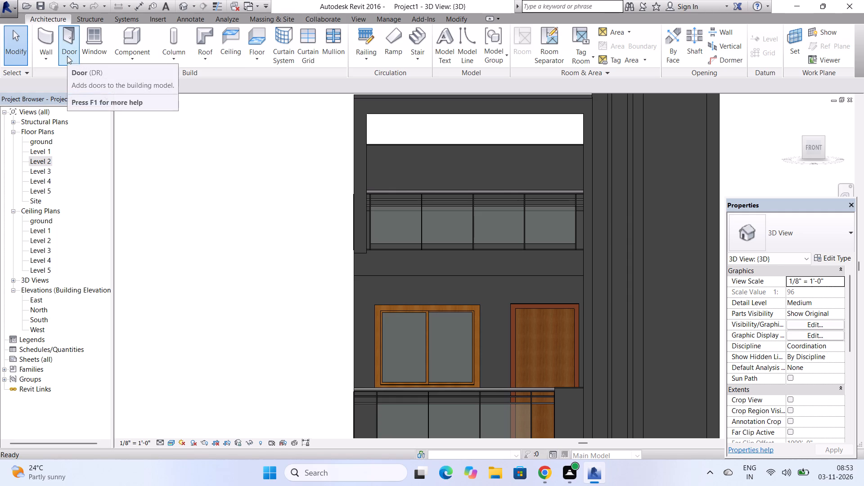
Start a new in-place model in the Walls category, keeping the suggested name.
{"action": "left_click", "coordinate": [114, 52]}
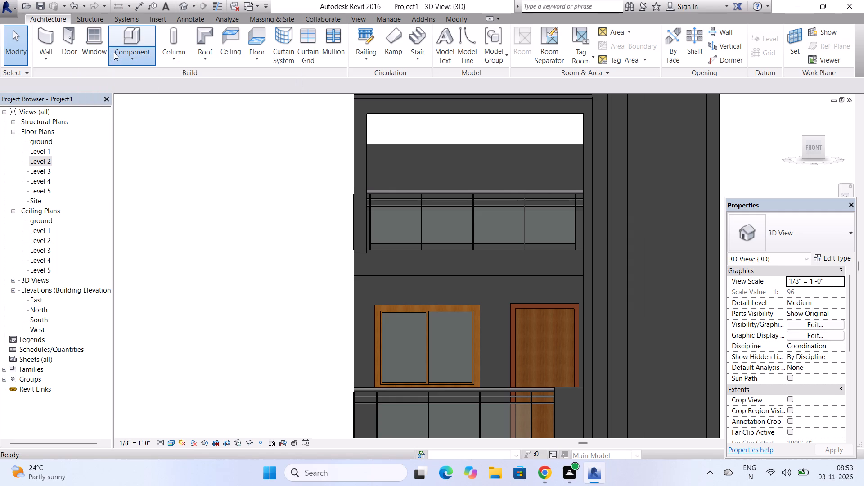
{"action": "left_click", "coordinate": [134, 104]}
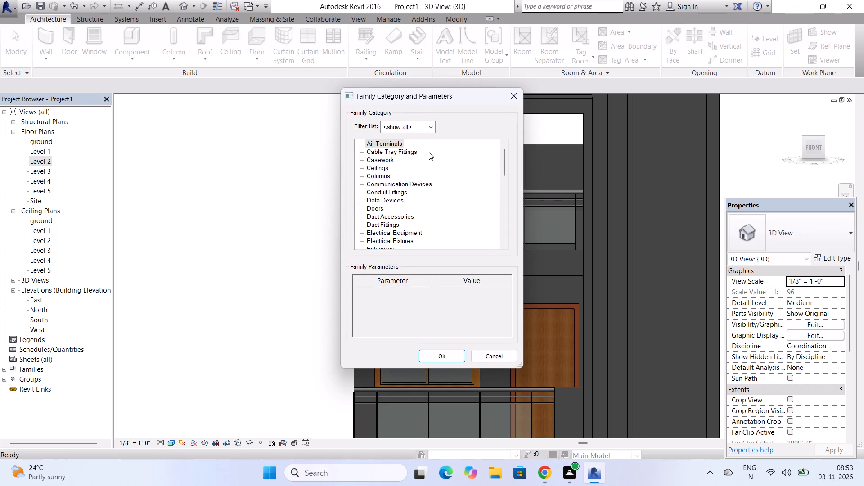
{"action": "scroll", "coordinate": [441, 188], "scroll_direction": "down", "scroll_amount": 20}
{"action": "scroll", "coordinate": [441, 188], "scroll_direction": "down", "scroll_amount": 14}
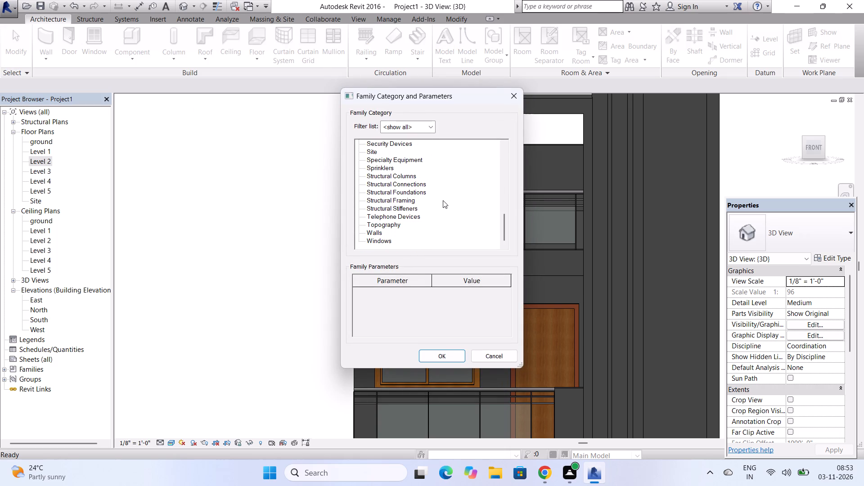
{"action": "scroll", "coordinate": [443, 200], "scroll_direction": "down", "scroll_amount": 5}
{"action": "left_click", "coordinate": [377, 231]}
{"action": "left_click", "coordinate": [454, 354]}
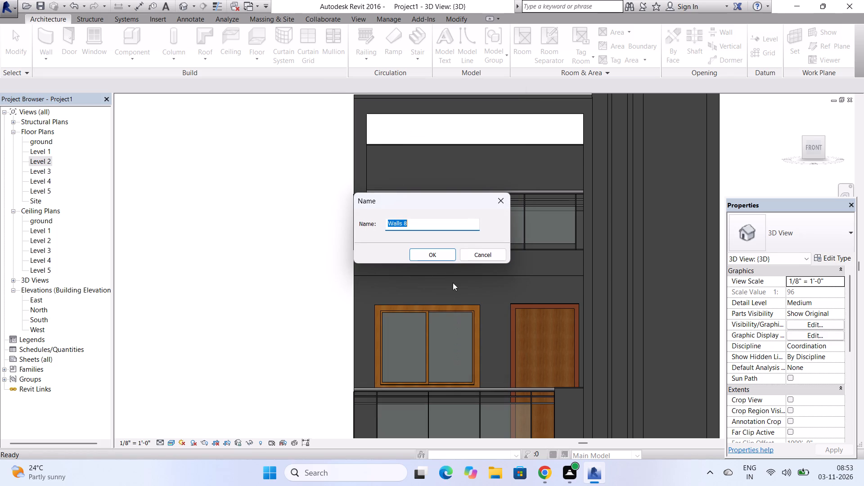
{"action": "left_click", "coordinate": [449, 256]}
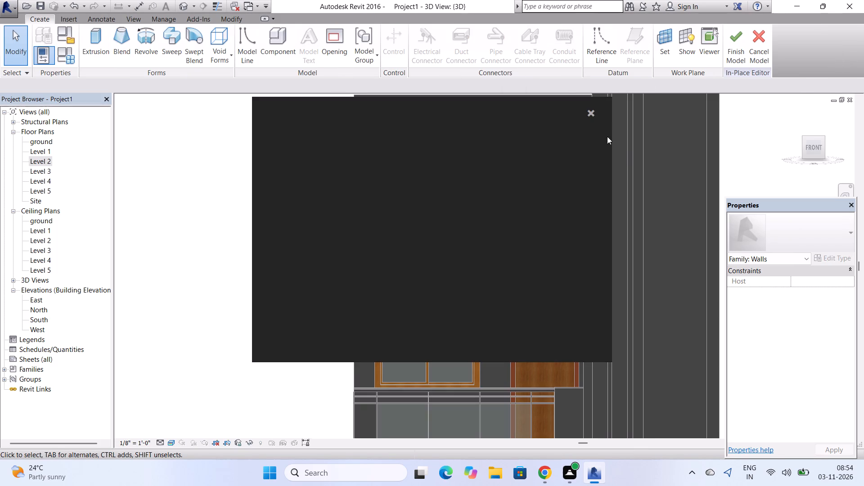
{"action": "left_click", "coordinate": [591, 112]}
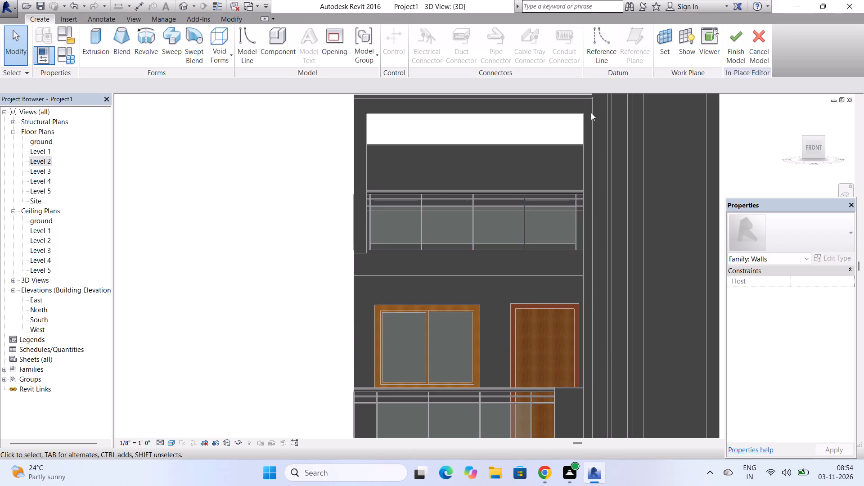
Set the work plane by picking the Generic Floor - 400mm at its lower edge above the window and door.
{"action": "scroll", "coordinate": [578, 139], "scroll_direction": "down", "scroll_amount": 4}
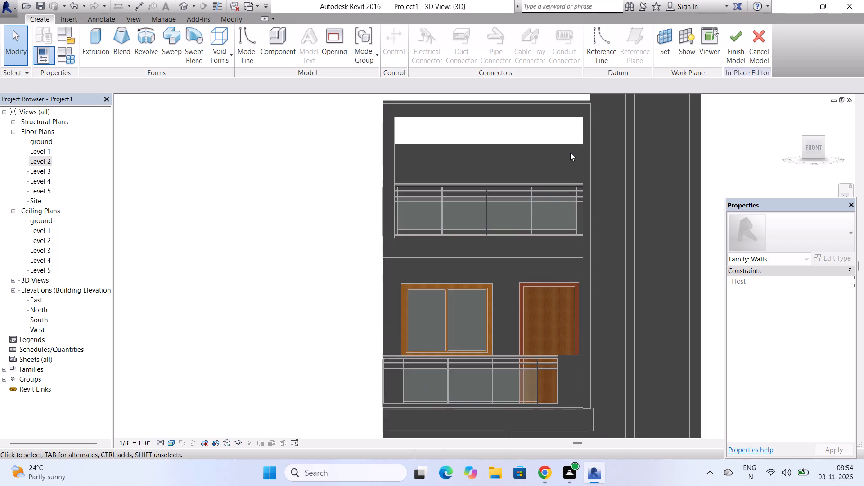
{"action": "scroll", "coordinate": [570, 155], "scroll_direction": "down", "scroll_amount": 1}
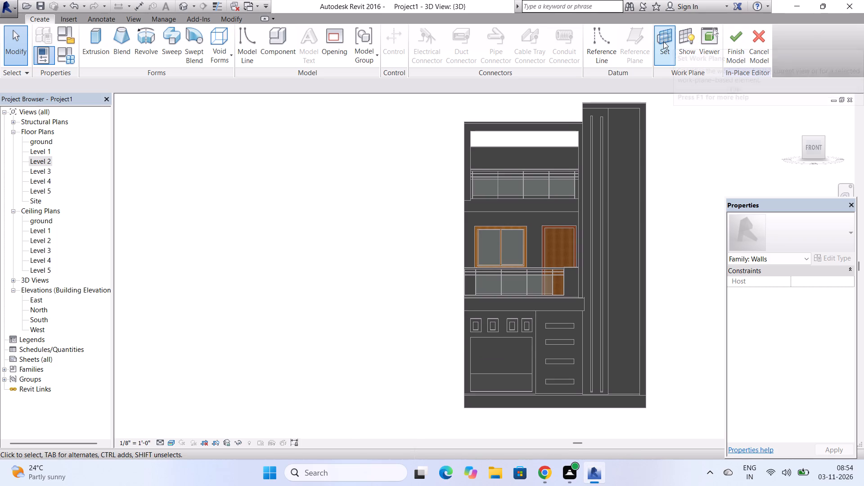
{"action": "left_click", "coordinate": [663, 41]}
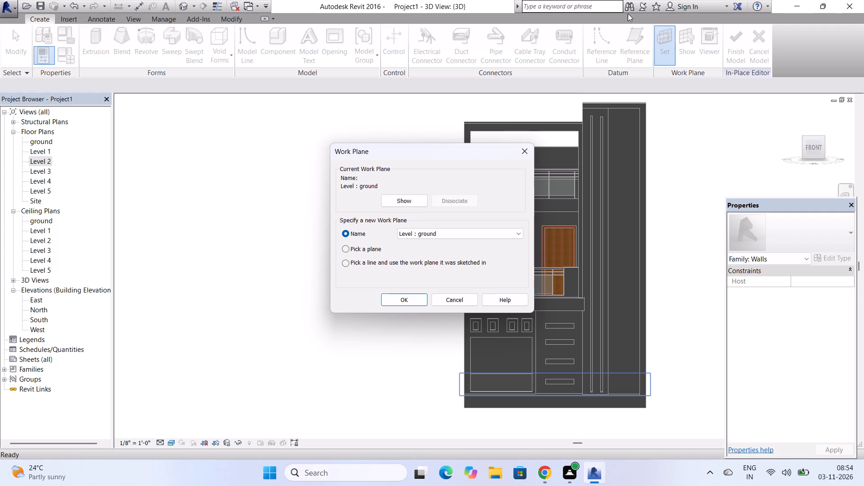
{"action": "left_click", "coordinate": [347, 248]}
{"action": "left_click", "coordinate": [412, 301]}
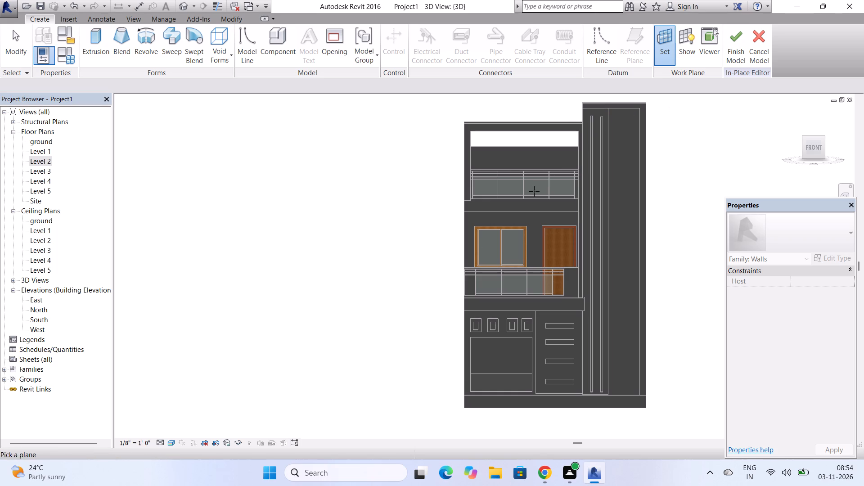
{"action": "scroll", "coordinate": [524, 204], "scroll_direction": "up", "scroll_amount": 7}
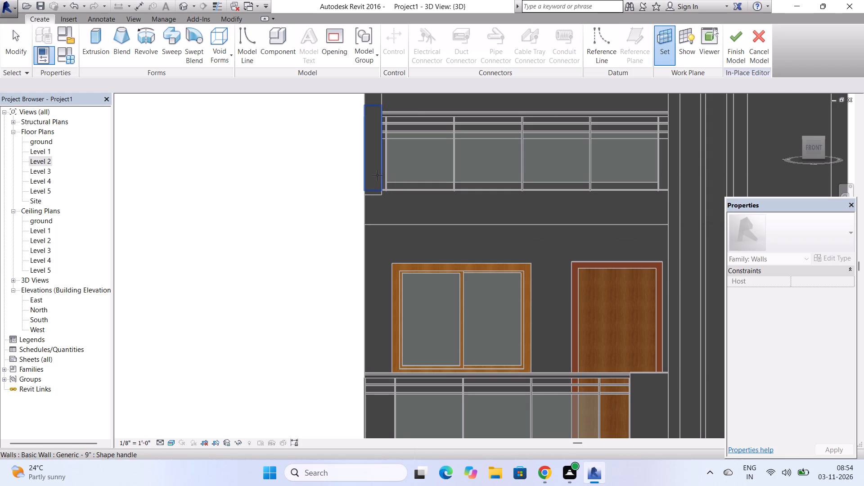
{"action": "left_click", "coordinate": [450, 225]}
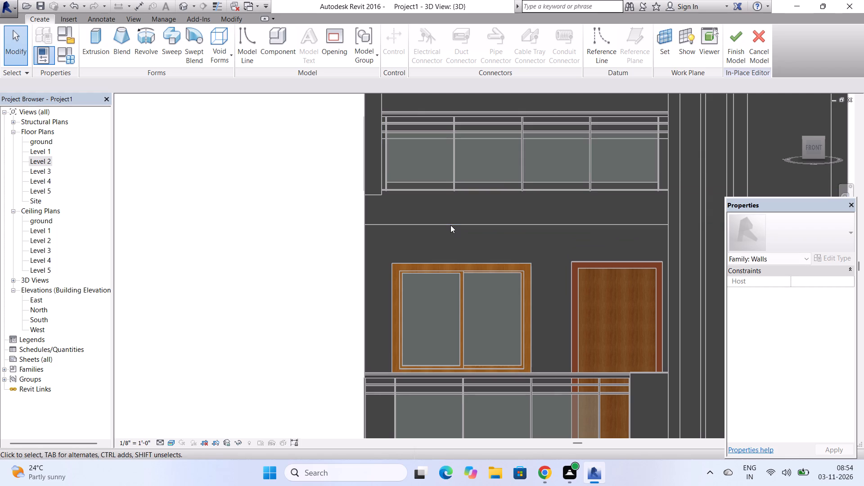
Create a 1' 0" deep solid extrusion from a rectangle spanning the floor band between the upper balcony and the window and door.
{"action": "left_click", "coordinate": [98, 37]}
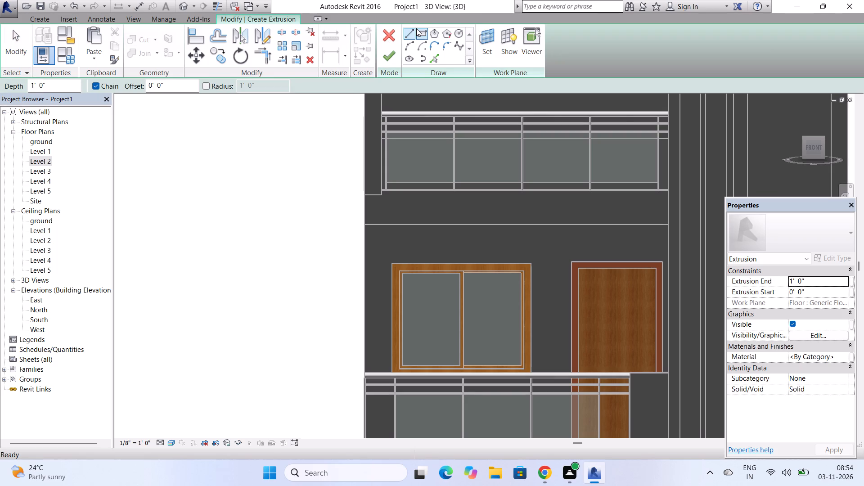
{"action": "left_click", "coordinate": [416, 28]}
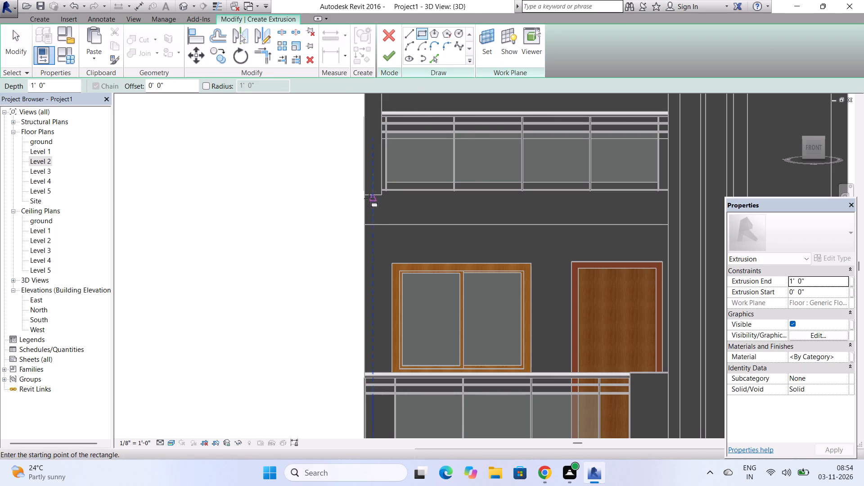
{"action": "scroll", "coordinate": [369, 198], "scroll_direction": "up", "scroll_amount": 5}
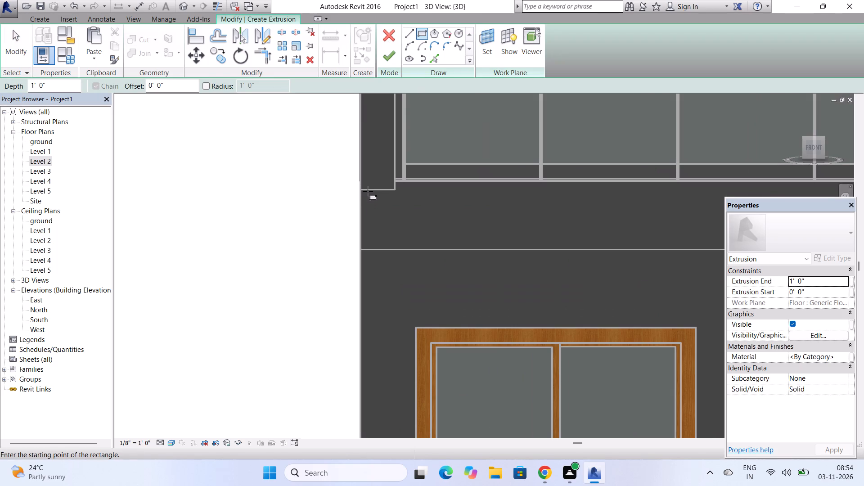
{"action": "left_click", "coordinate": [363, 191]}
{"action": "scroll", "coordinate": [363, 191], "scroll_direction": "down", "scroll_amount": 3}
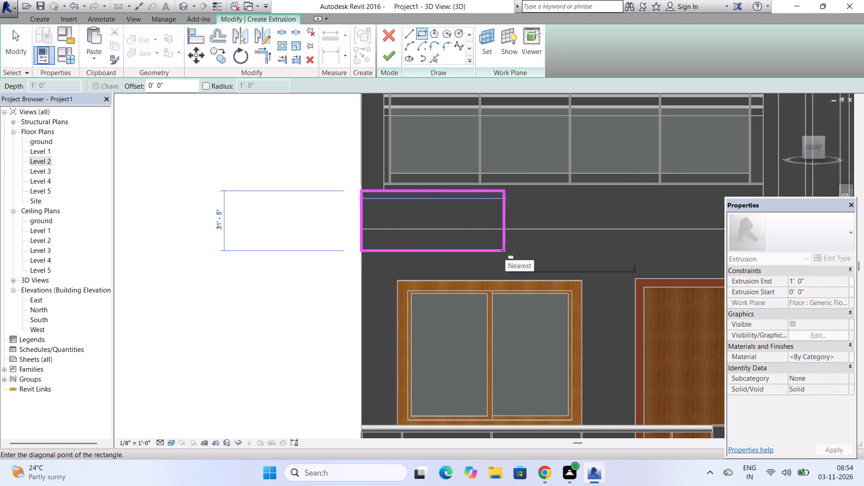
{"action": "scroll", "coordinate": [505, 251], "scroll_direction": "down", "scroll_amount": 3}
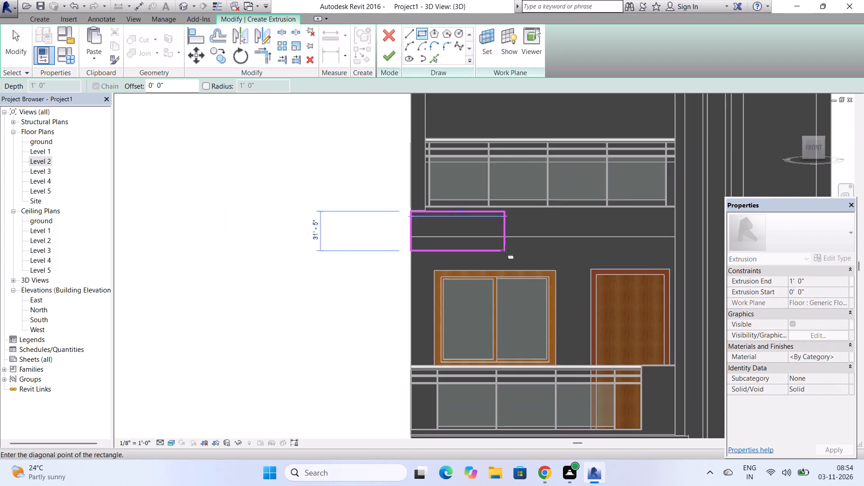
{"action": "scroll", "coordinate": [505, 251], "scroll_direction": "down", "scroll_amount": 2}
{"action": "scroll", "coordinate": [614, 240], "scroll_direction": "up", "scroll_amount": 3}
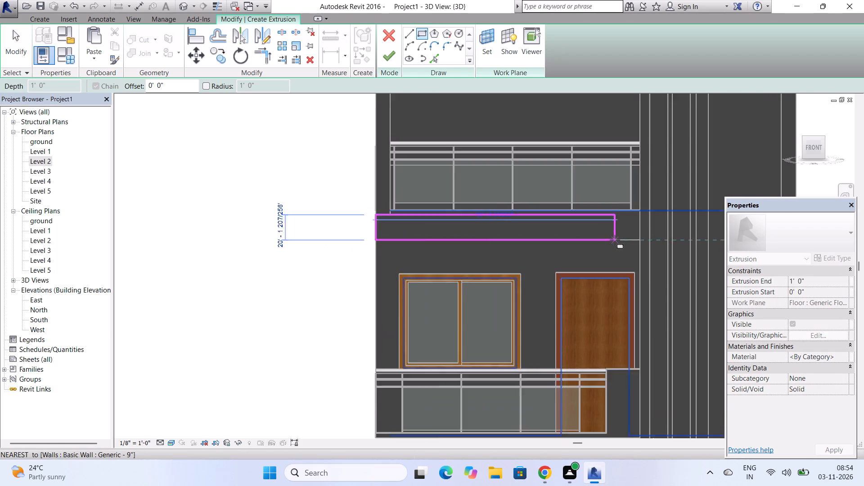
{"action": "scroll", "coordinate": [615, 240], "scroll_direction": "up", "scroll_amount": 2}
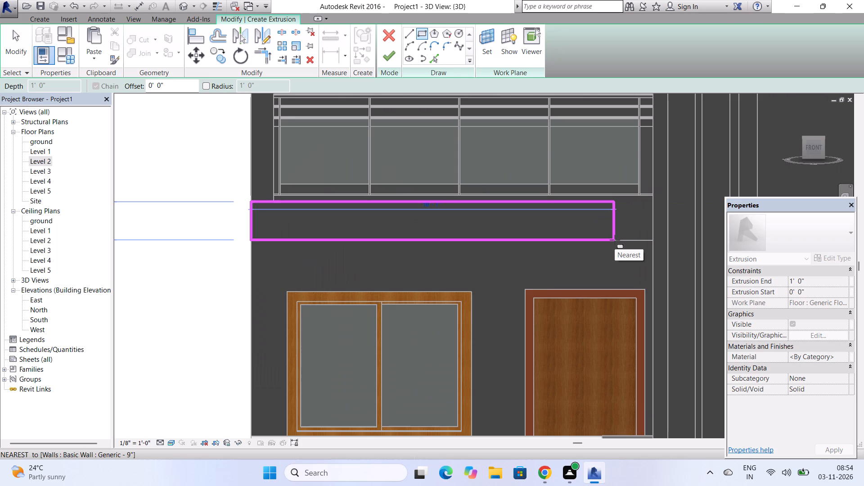
{"action": "scroll", "coordinate": [615, 240], "scroll_direction": "up", "scroll_amount": 2}
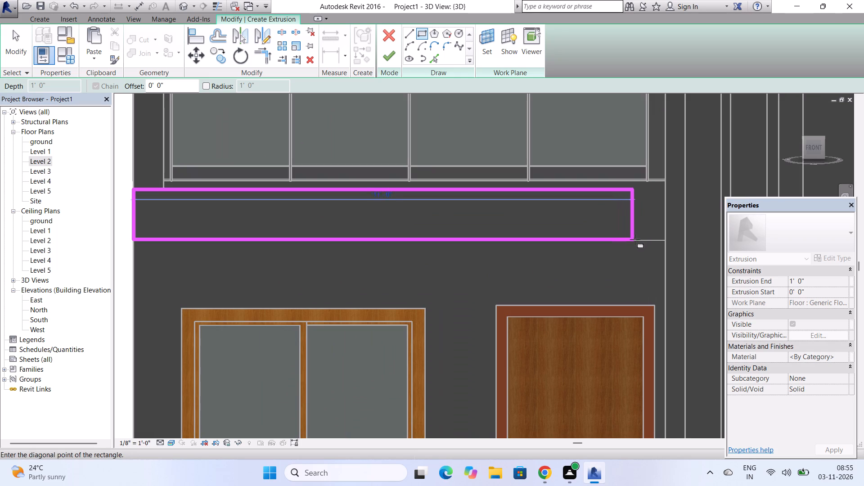
{"action": "left_click", "coordinate": [663, 237]}
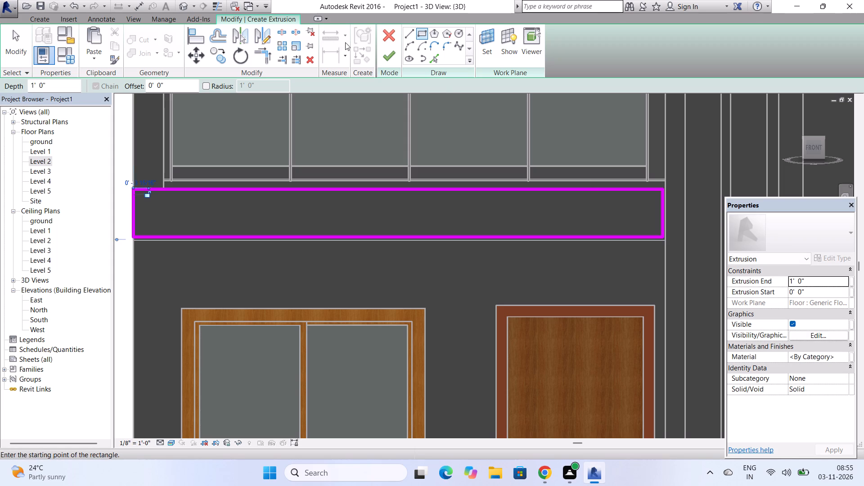
{"action": "left_click", "coordinate": [394, 59]}
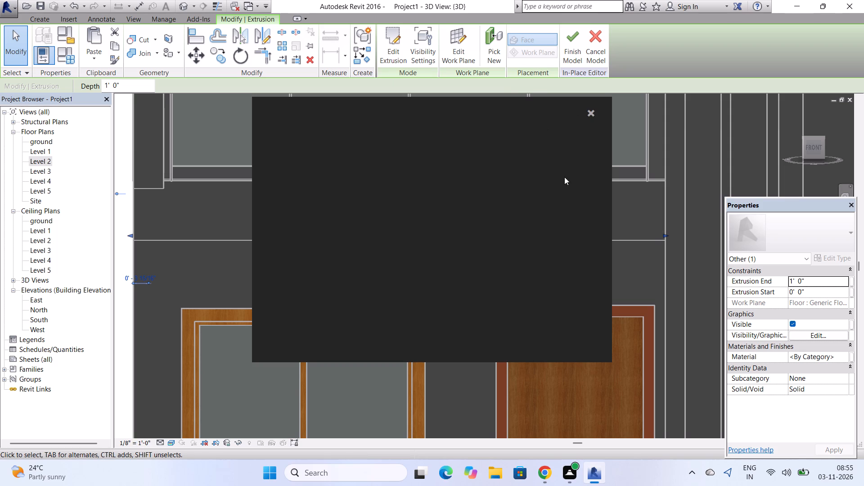
Examine the new floor-band extrusion in 3D, checking its placement from the side of the house and around the upper balcony.
{"action": "left_click", "coordinate": [593, 115]}
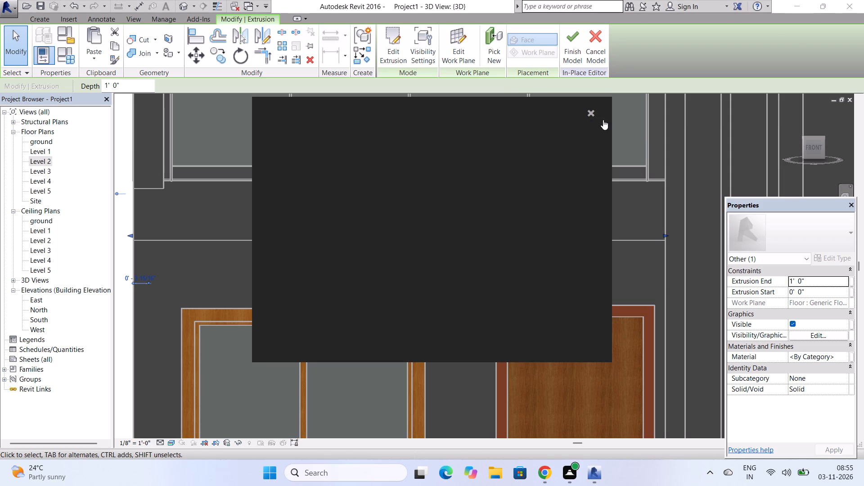
{"action": "left_click_drag", "start_coordinate": [805, 138], "coordinate": [748, 155]}
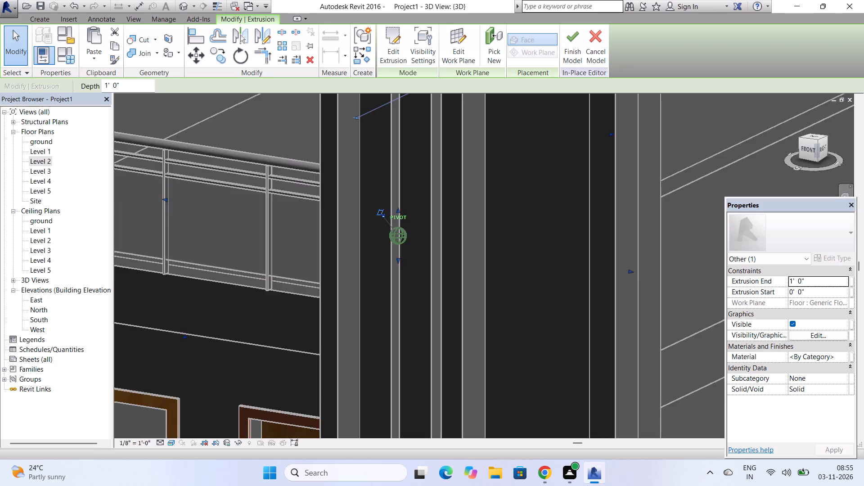
{"action": "left_click_drag", "start_coordinate": [748, 155], "coordinate": [735, 158]}
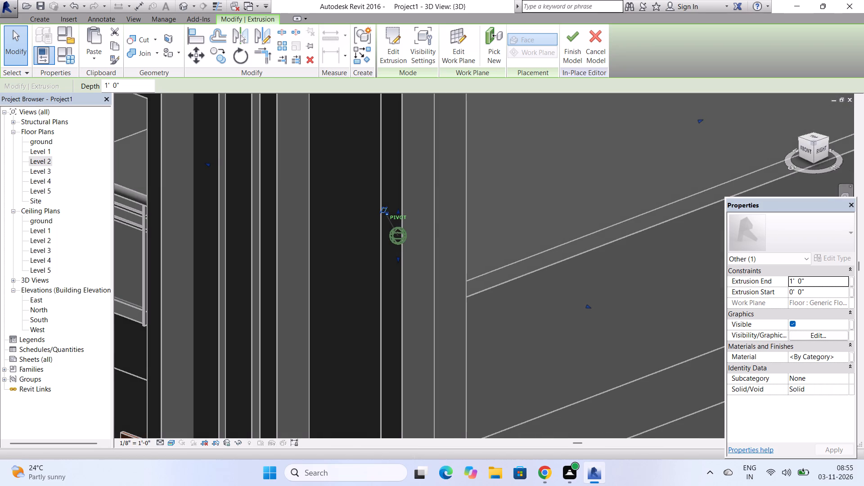
{"action": "scroll", "coordinate": [654, 151], "scroll_direction": "down", "scroll_amount": 8}
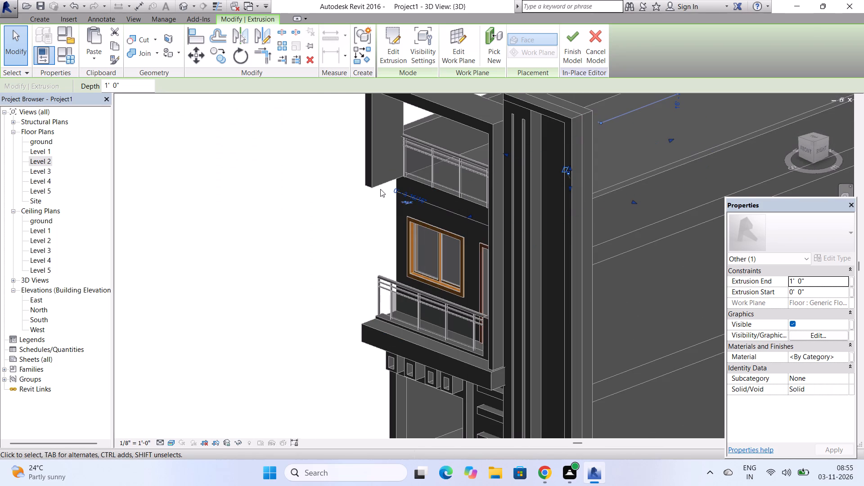
{"action": "key", "text": "Escape"}
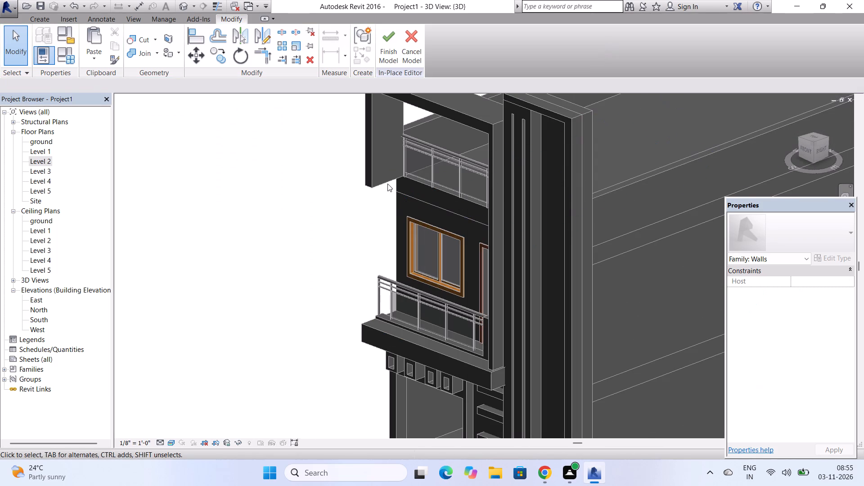
{"action": "left_click", "coordinate": [804, 142]}
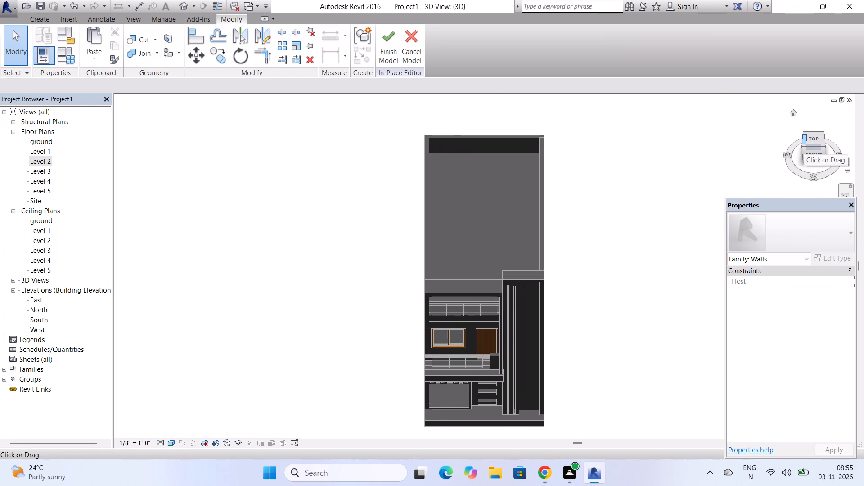
{"action": "left_click_drag", "start_coordinate": [803, 145], "coordinate": [802, 119]}
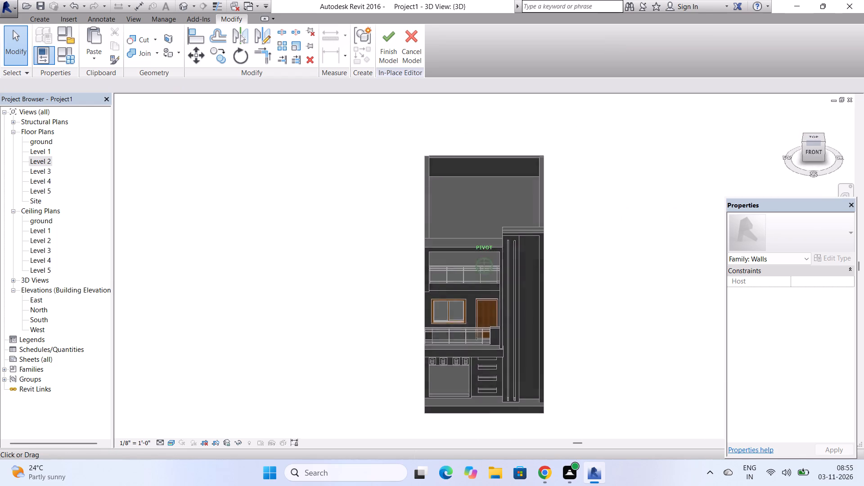
{"action": "left_click_drag", "start_coordinate": [802, 119], "coordinate": [648, 128]}
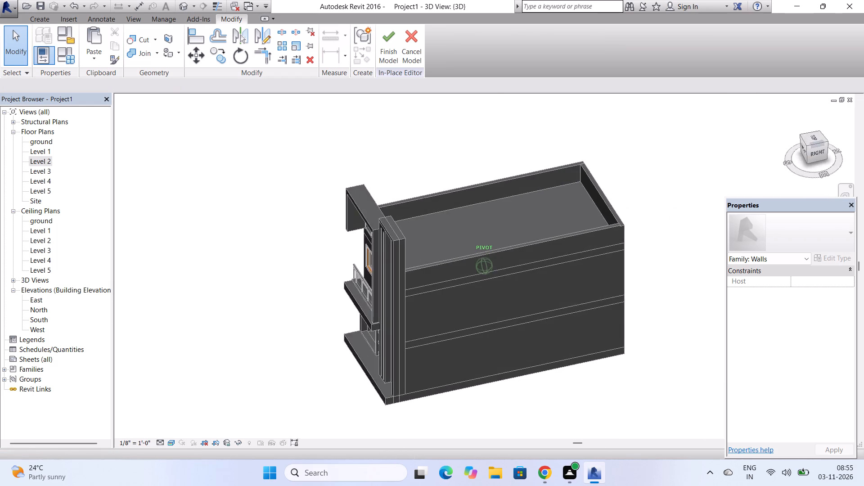
{"action": "left_click_drag", "start_coordinate": [648, 128], "coordinate": [641, 129]}
{"action": "scroll", "coordinate": [341, 226], "scroll_direction": "up", "scroll_amount": 1}
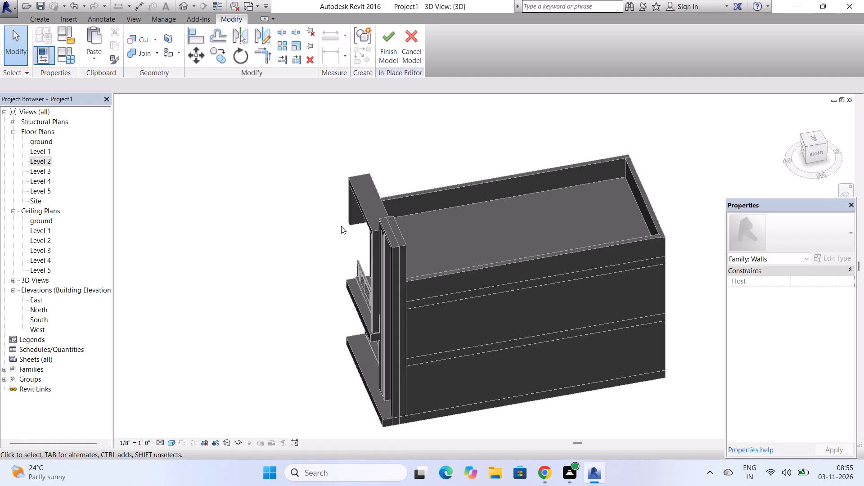
{"action": "scroll", "coordinate": [341, 226], "scroll_direction": "up", "scroll_amount": 7}
{"action": "left_click", "coordinate": [361, 172]}
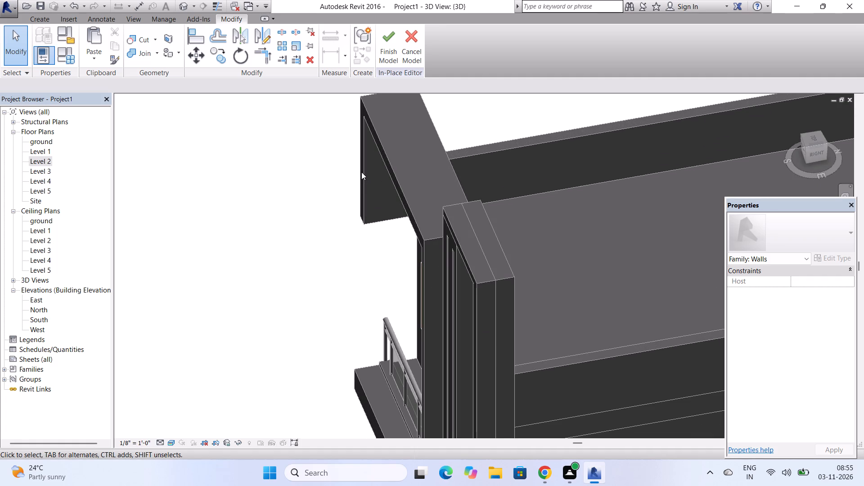
{"action": "left_click", "coordinate": [362, 172]}
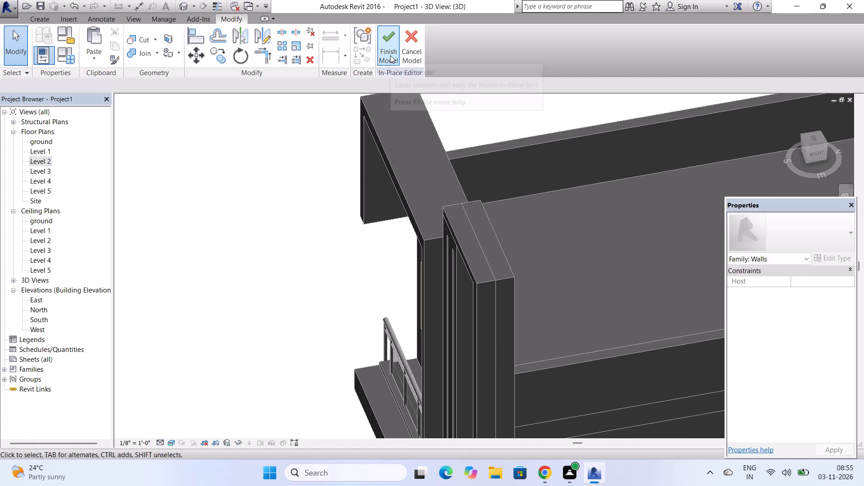
{"action": "scroll", "coordinate": [391, 57], "scroll_direction": "down", "scroll_amount": 3}
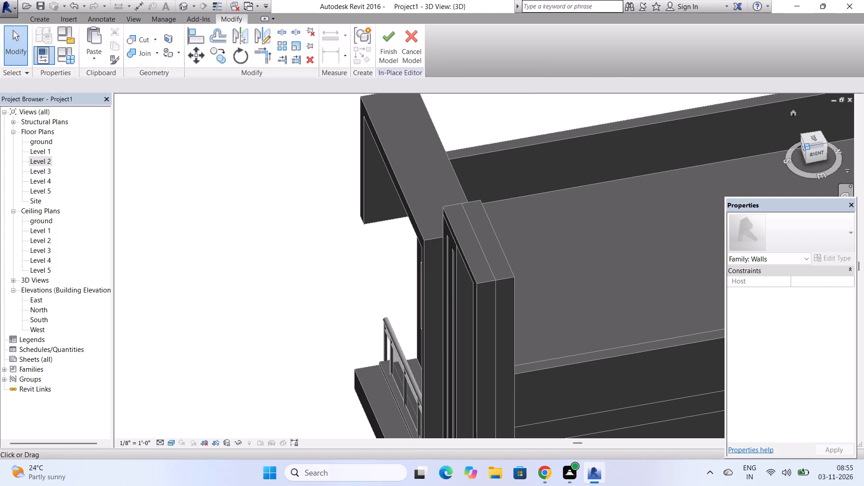
{"action": "left_click_drag", "start_coordinate": [806, 147], "coordinate": [816, 145]}
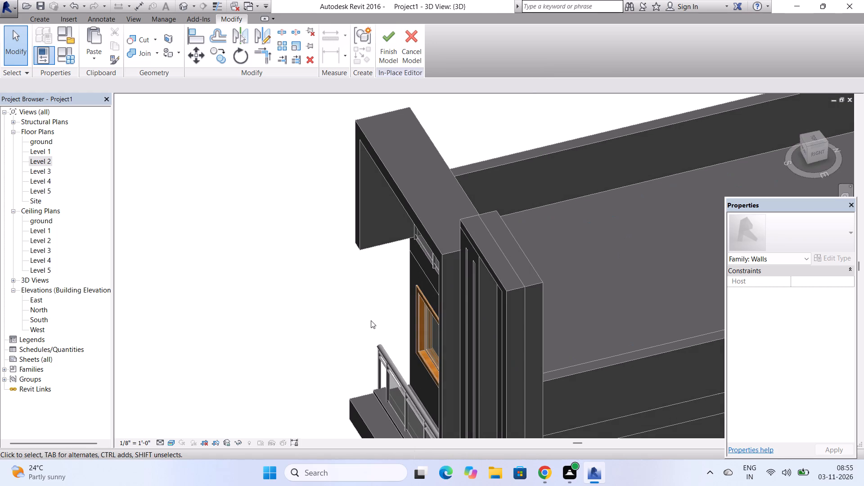
{"action": "triple_click", "coordinate": [432, 274]}
{"action": "left_click_drag", "start_coordinate": [806, 146], "coordinate": [814, 142]}
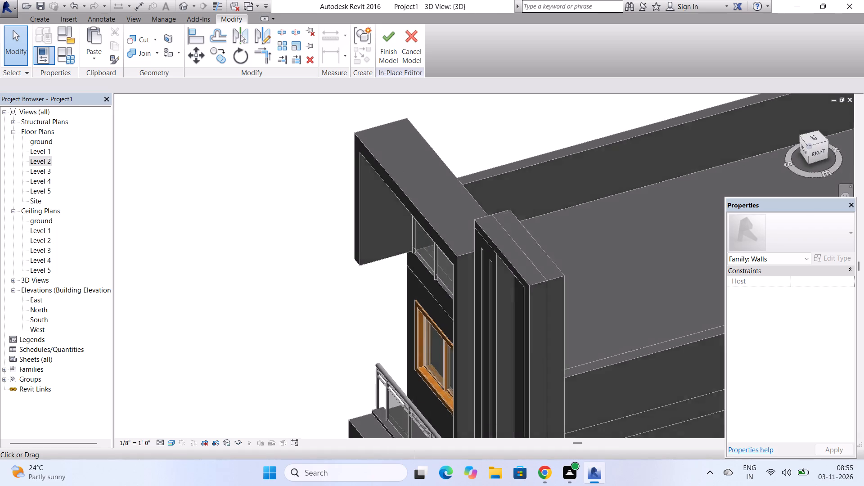
{"action": "left_click_drag", "start_coordinate": [814, 142], "coordinate": [830, 137]}
{"action": "scroll", "coordinate": [720, 147], "scroll_direction": "down", "scroll_amount": 6}
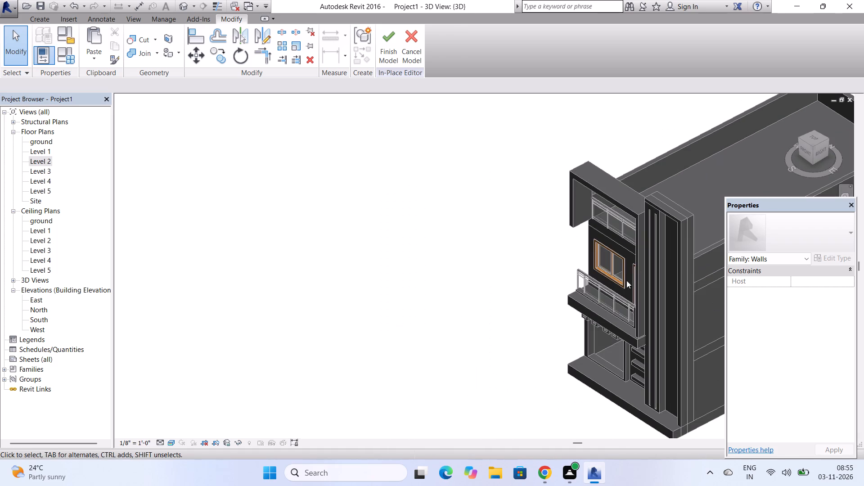
{"action": "scroll", "coordinate": [601, 260], "scroll_direction": "up", "scroll_amount": 3}
{"action": "scroll", "coordinate": [621, 224], "scroll_direction": "up", "scroll_amount": 9}
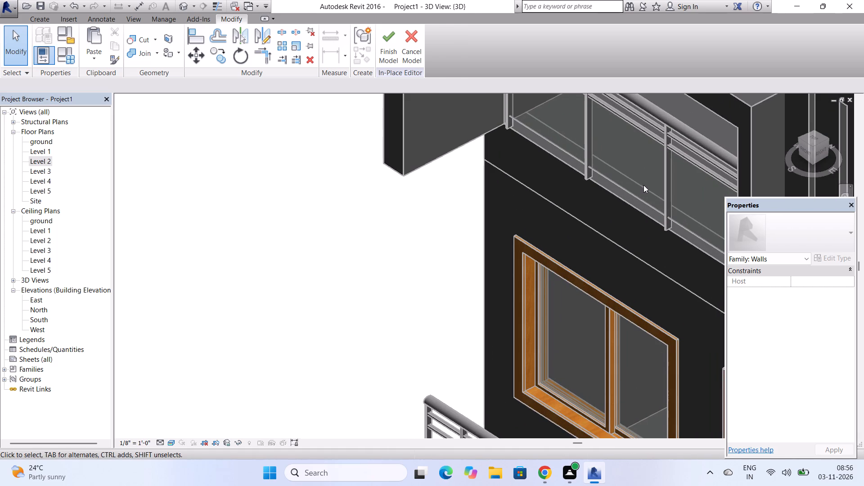
{"action": "left_click", "coordinate": [618, 241]}
Undo the finished extrusion and, in its rectangular sketch, move the rear line over the roof forward to just in front of the facade.
{"action": "key", "text": "ctrl+z"}
{"action": "scroll", "coordinate": [618, 241], "scroll_direction": "down", "scroll_amount": 8, "text": "ctrl"}
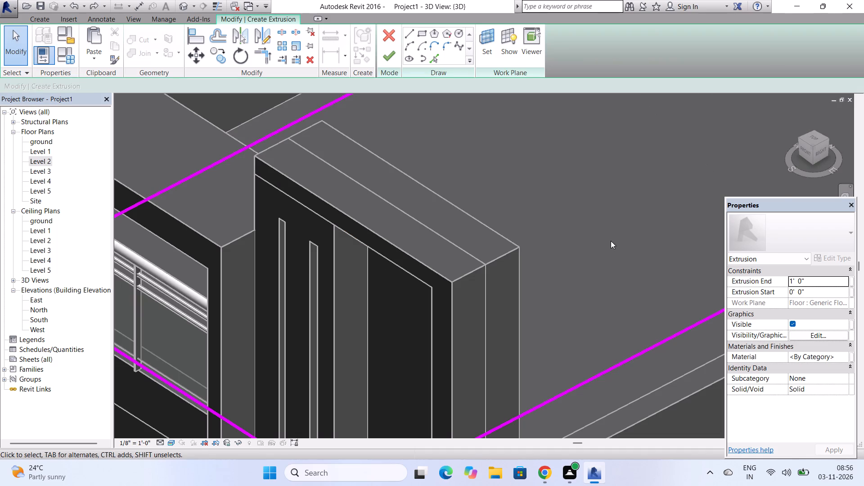
{"action": "scroll", "coordinate": [611, 241], "scroll_direction": "down", "scroll_amount": 7, "text": "ctrl"}
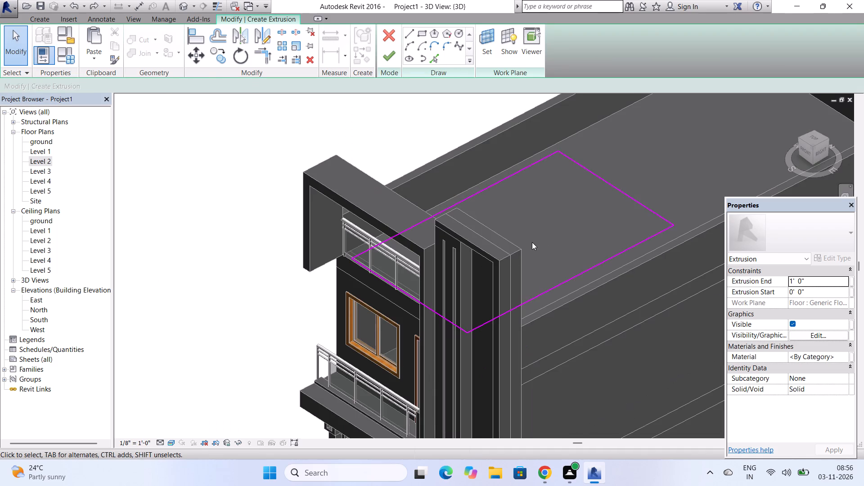
{"action": "left_click_drag", "start_coordinate": [617, 191], "coordinate": [607, 193]}
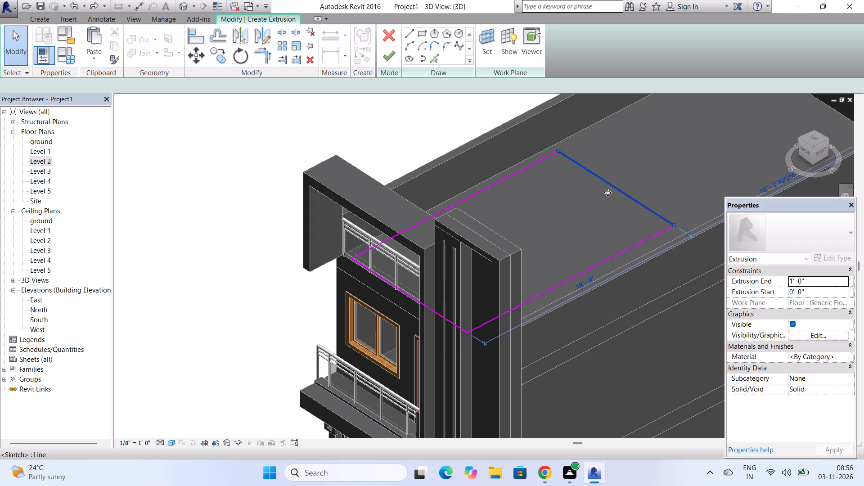
{"action": "left_click_drag", "start_coordinate": [607, 193], "coordinate": [465, 297]}
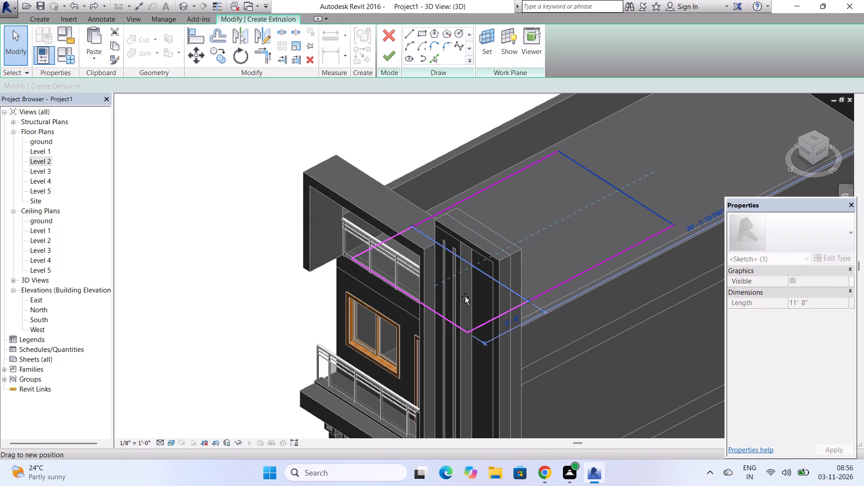
{"action": "left_click_drag", "start_coordinate": [465, 297], "coordinate": [422, 321]}
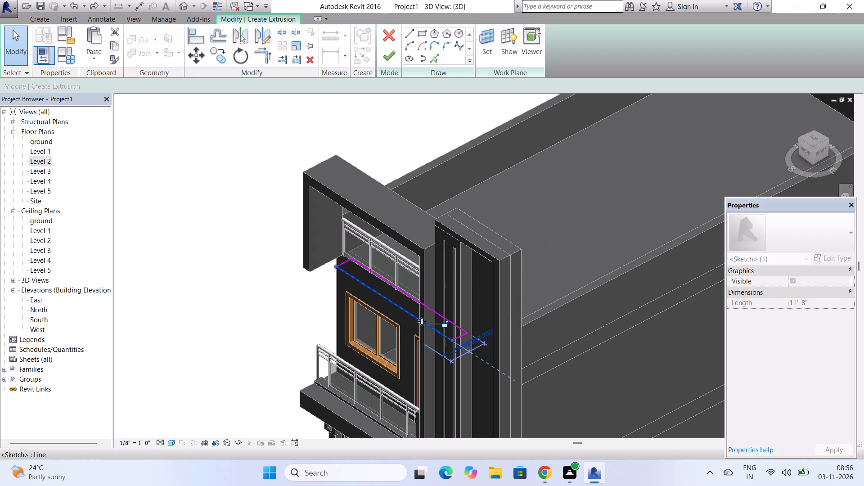
{"action": "scroll", "coordinate": [422, 321], "scroll_direction": "up", "scroll_amount": 8}
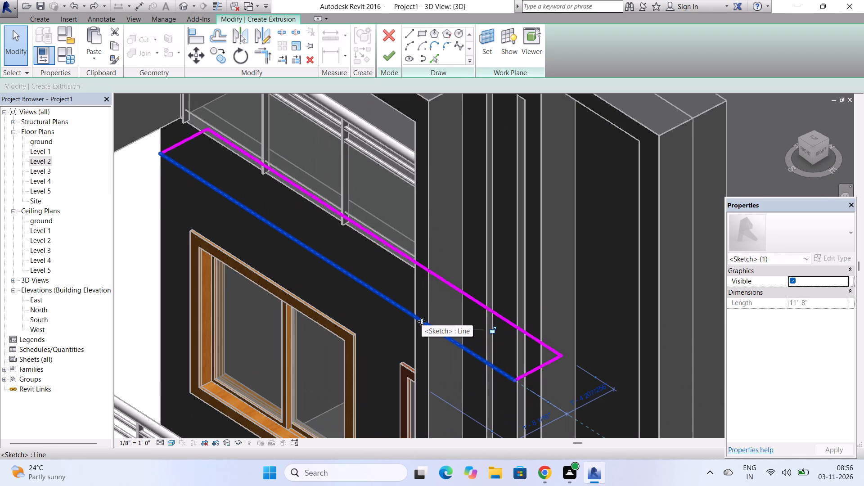
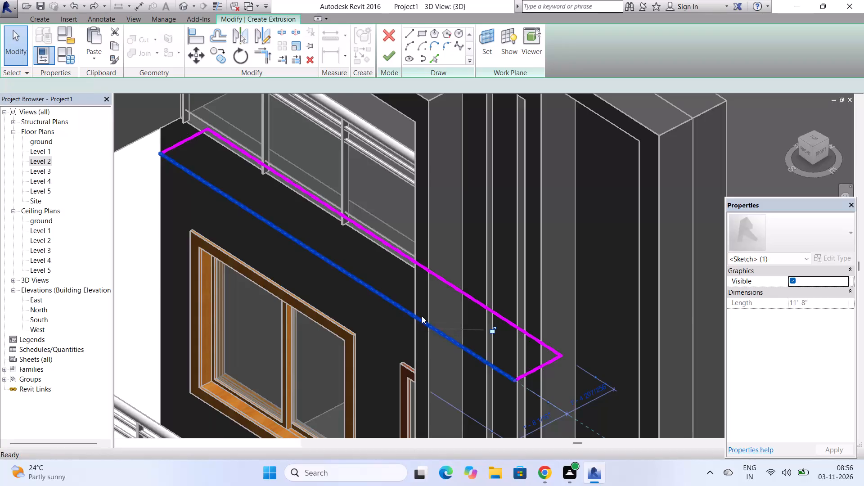
Undo the floor-band extrusion sketch, finish the in-place wall model and accept deletion of its empty family.
{"action": "key", "text": "ctrl+z"}
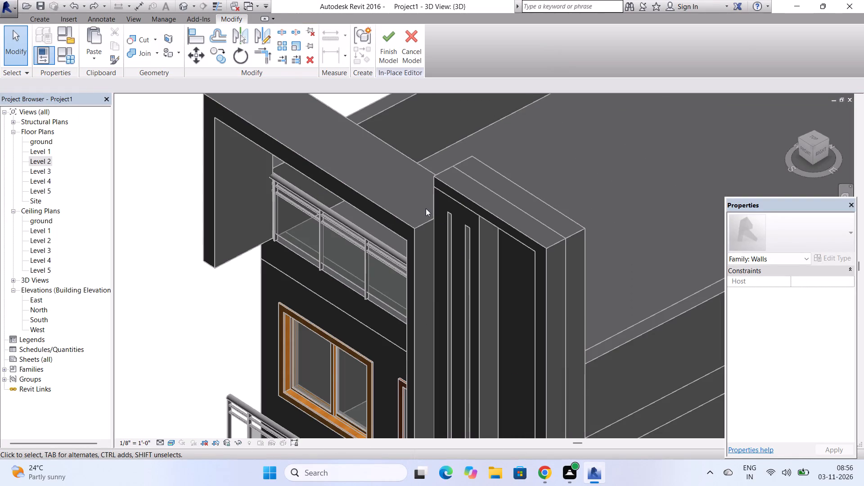
{"action": "left_click", "coordinate": [377, 51]}
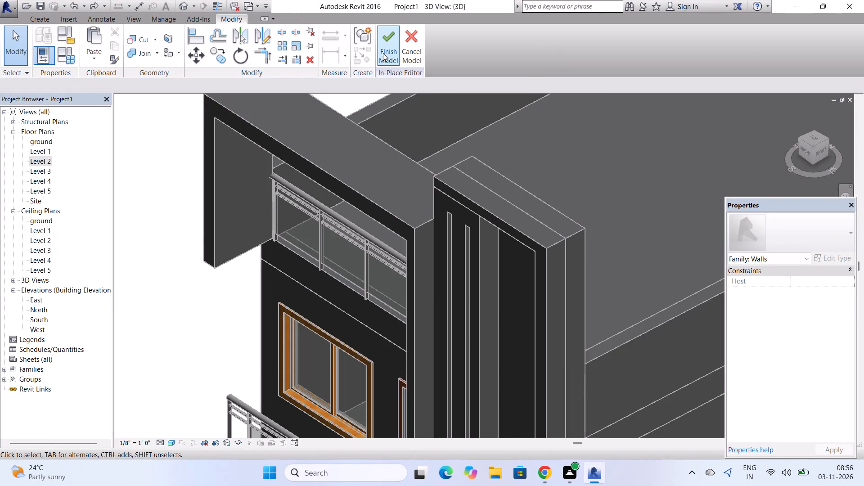
{"action": "left_click", "coordinate": [383, 53]}
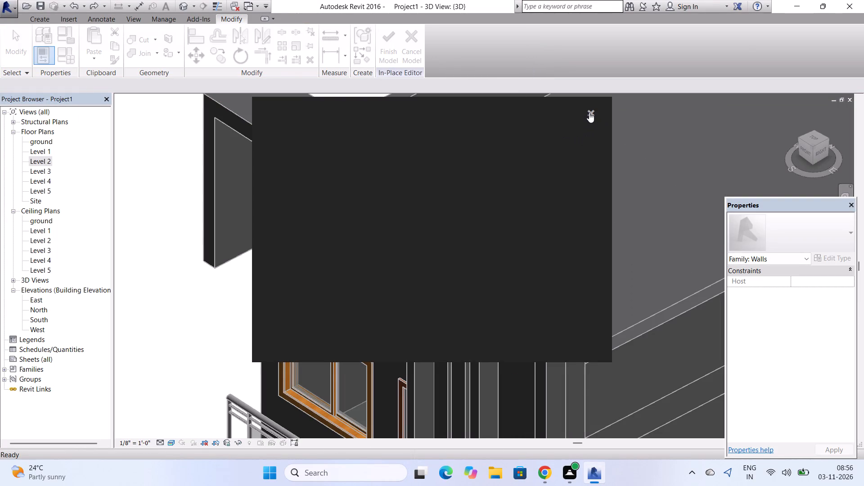
{"action": "left_click", "coordinate": [589, 112]}
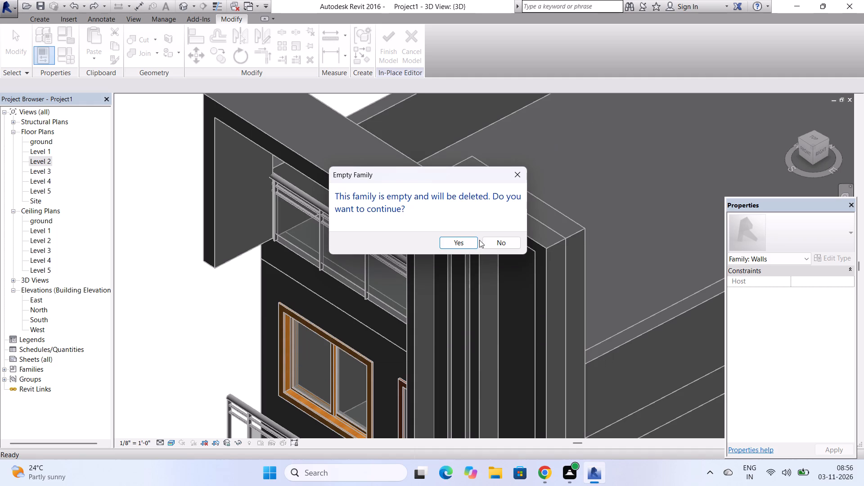
{"action": "left_click", "coordinate": [454, 242]}
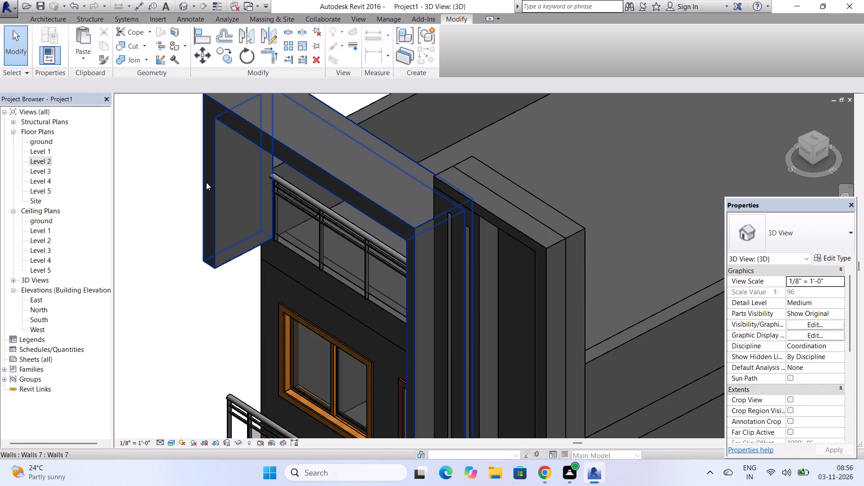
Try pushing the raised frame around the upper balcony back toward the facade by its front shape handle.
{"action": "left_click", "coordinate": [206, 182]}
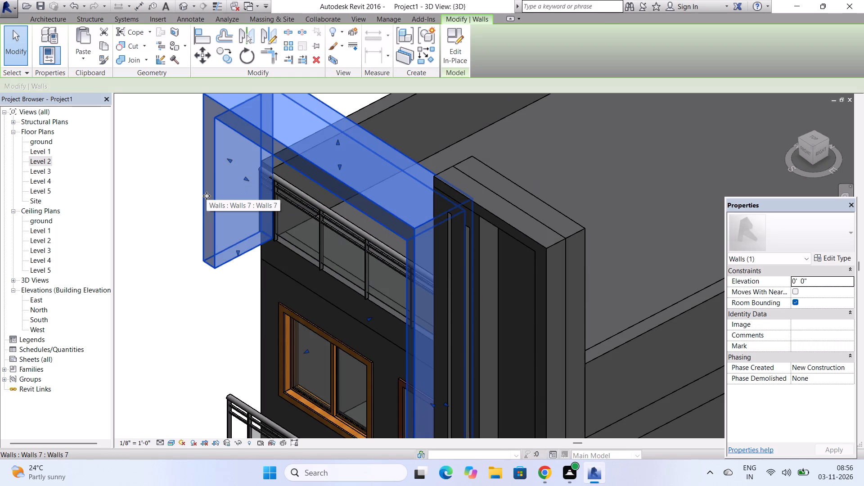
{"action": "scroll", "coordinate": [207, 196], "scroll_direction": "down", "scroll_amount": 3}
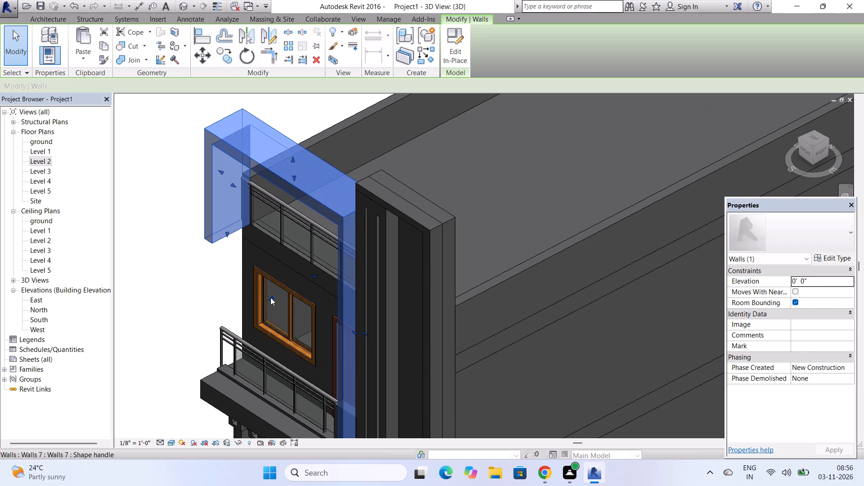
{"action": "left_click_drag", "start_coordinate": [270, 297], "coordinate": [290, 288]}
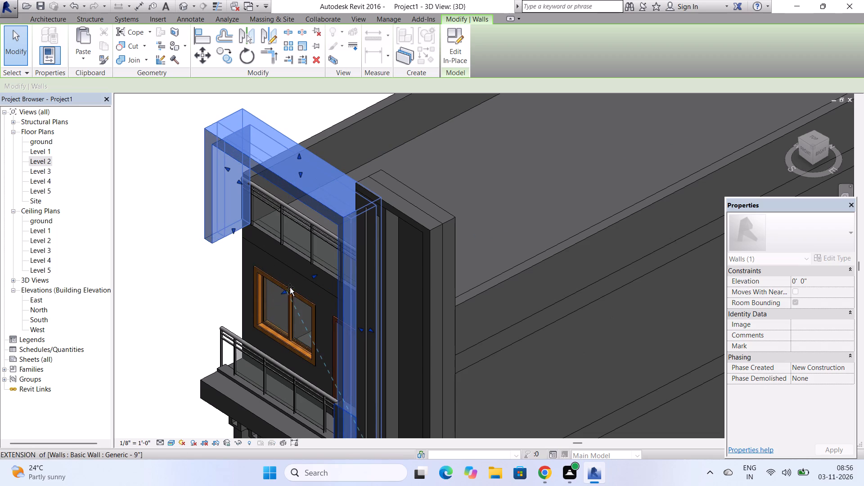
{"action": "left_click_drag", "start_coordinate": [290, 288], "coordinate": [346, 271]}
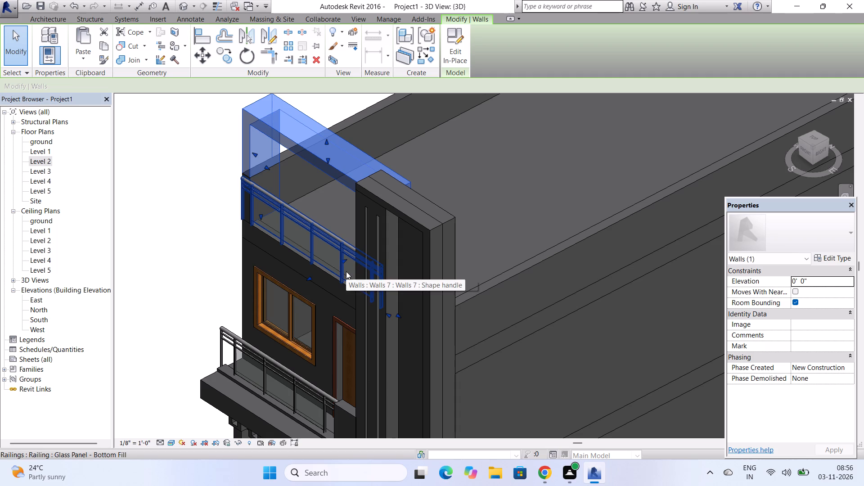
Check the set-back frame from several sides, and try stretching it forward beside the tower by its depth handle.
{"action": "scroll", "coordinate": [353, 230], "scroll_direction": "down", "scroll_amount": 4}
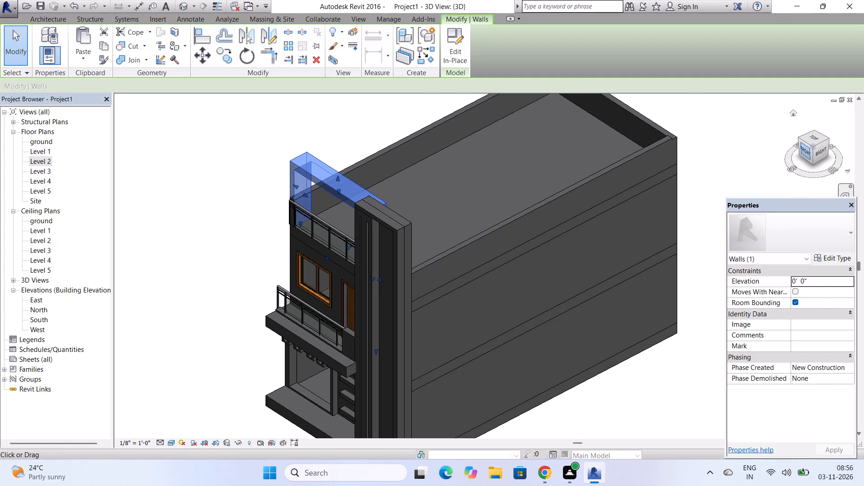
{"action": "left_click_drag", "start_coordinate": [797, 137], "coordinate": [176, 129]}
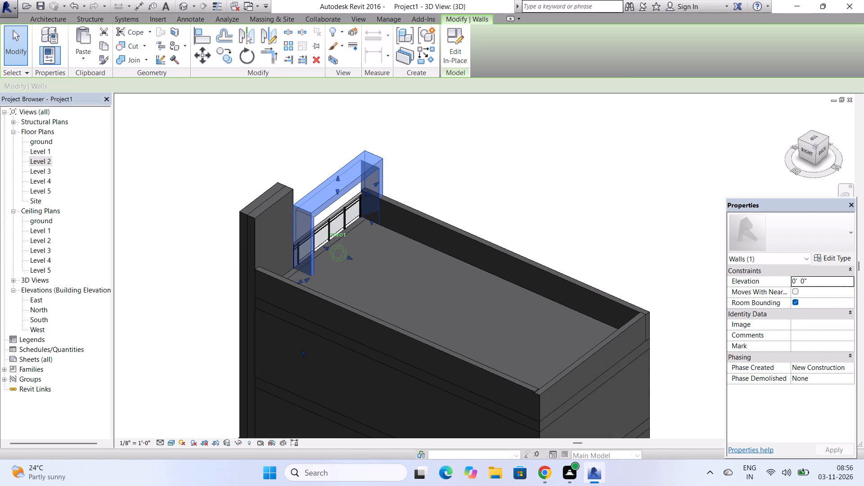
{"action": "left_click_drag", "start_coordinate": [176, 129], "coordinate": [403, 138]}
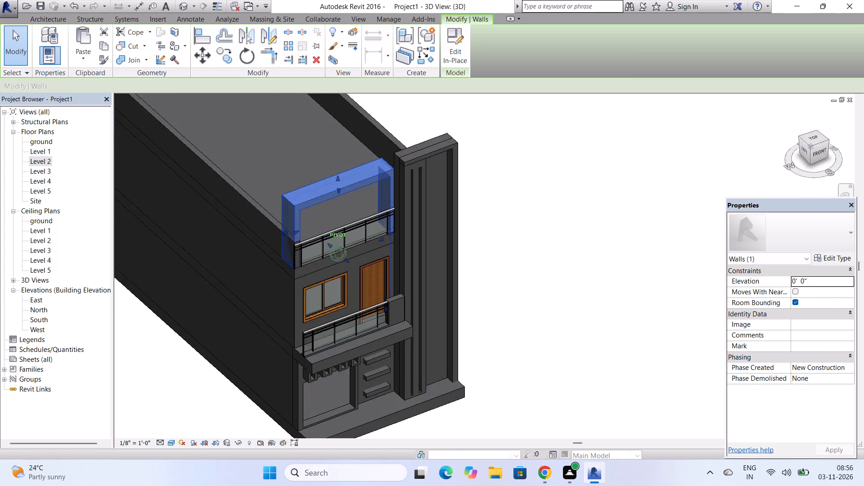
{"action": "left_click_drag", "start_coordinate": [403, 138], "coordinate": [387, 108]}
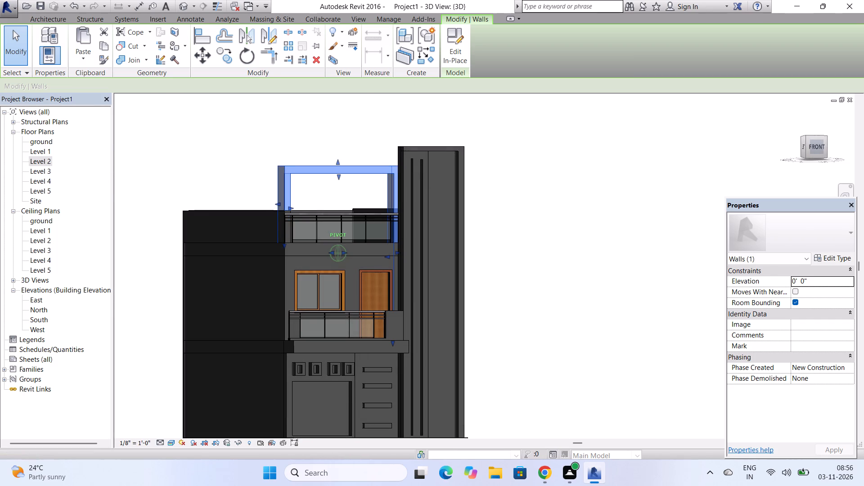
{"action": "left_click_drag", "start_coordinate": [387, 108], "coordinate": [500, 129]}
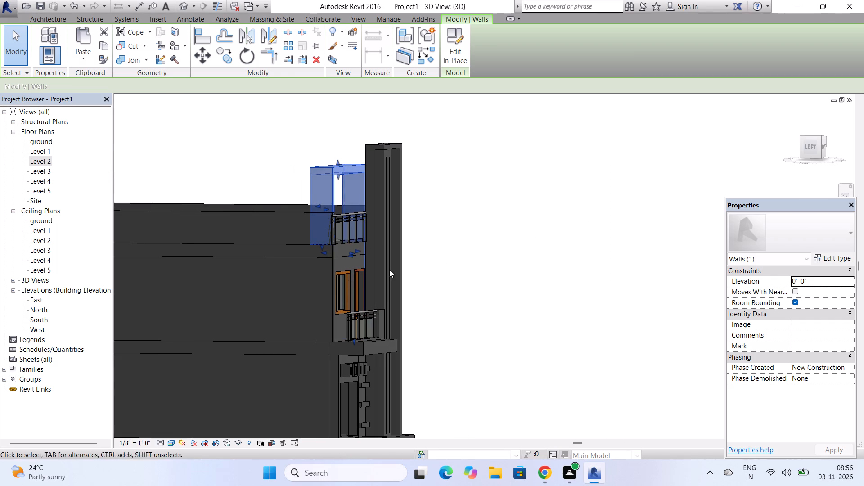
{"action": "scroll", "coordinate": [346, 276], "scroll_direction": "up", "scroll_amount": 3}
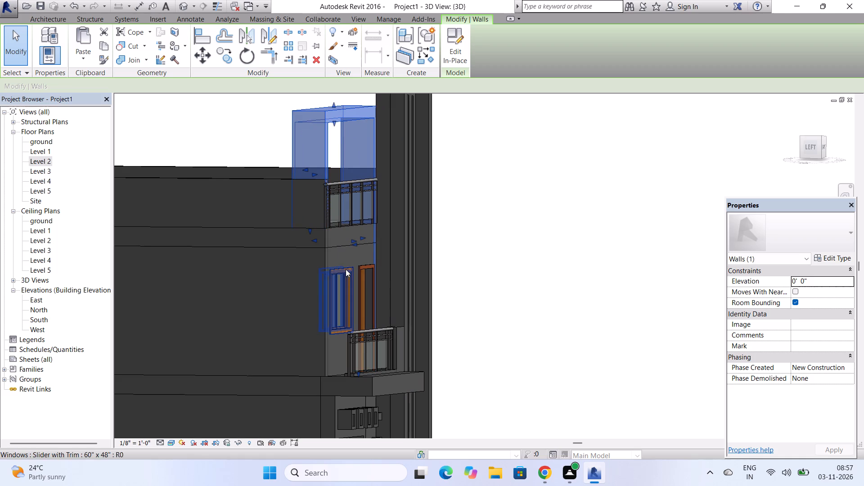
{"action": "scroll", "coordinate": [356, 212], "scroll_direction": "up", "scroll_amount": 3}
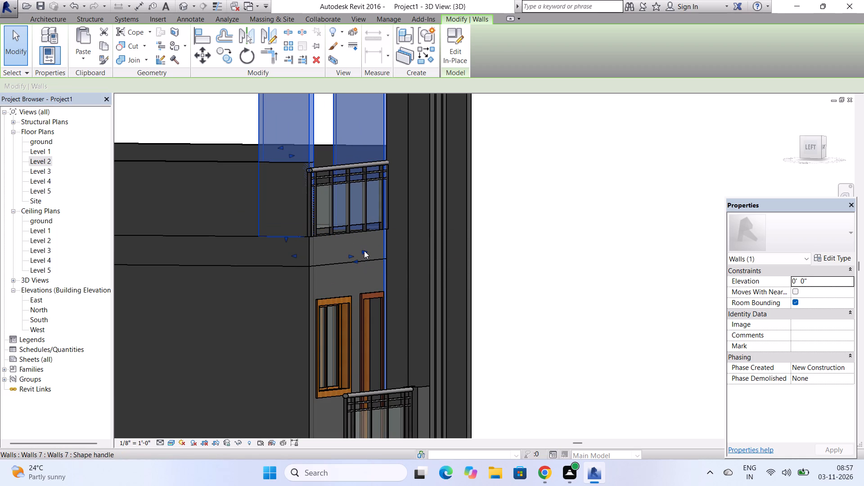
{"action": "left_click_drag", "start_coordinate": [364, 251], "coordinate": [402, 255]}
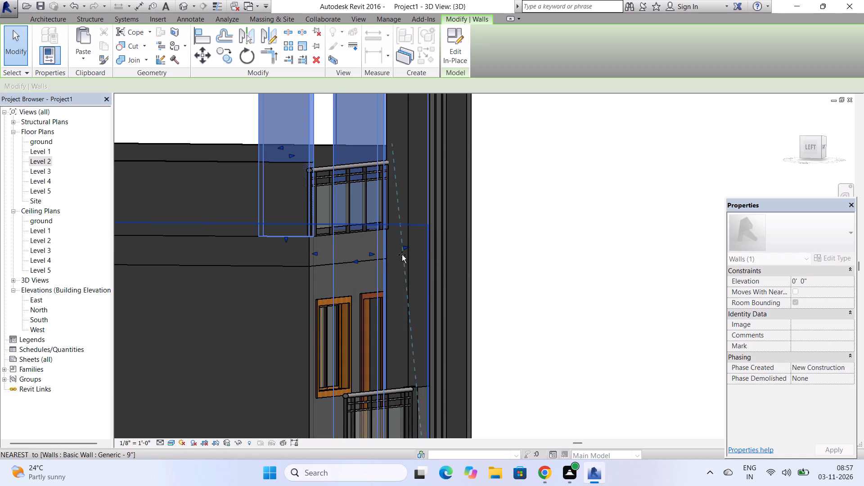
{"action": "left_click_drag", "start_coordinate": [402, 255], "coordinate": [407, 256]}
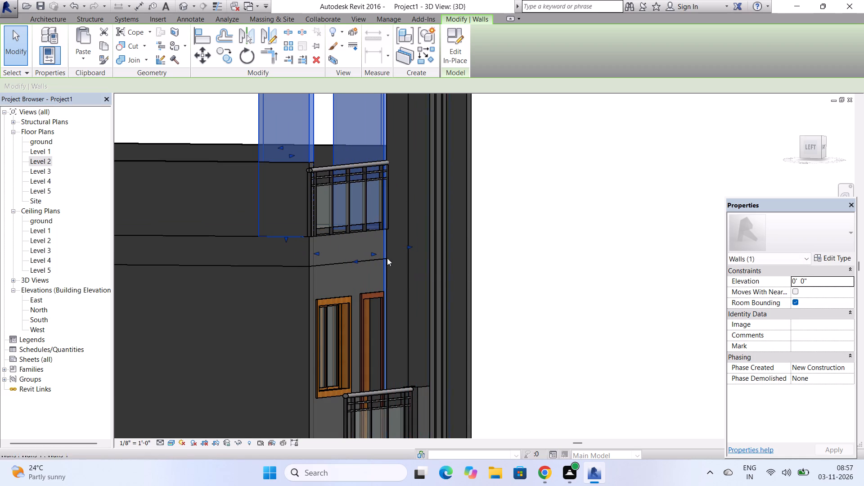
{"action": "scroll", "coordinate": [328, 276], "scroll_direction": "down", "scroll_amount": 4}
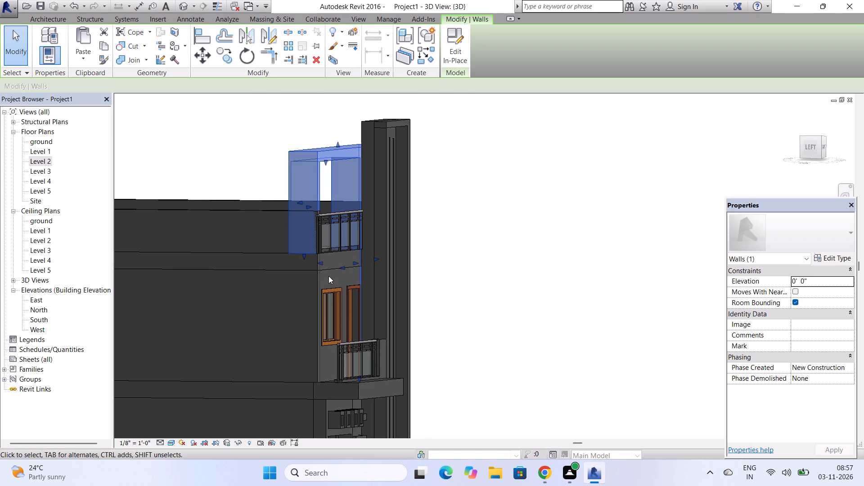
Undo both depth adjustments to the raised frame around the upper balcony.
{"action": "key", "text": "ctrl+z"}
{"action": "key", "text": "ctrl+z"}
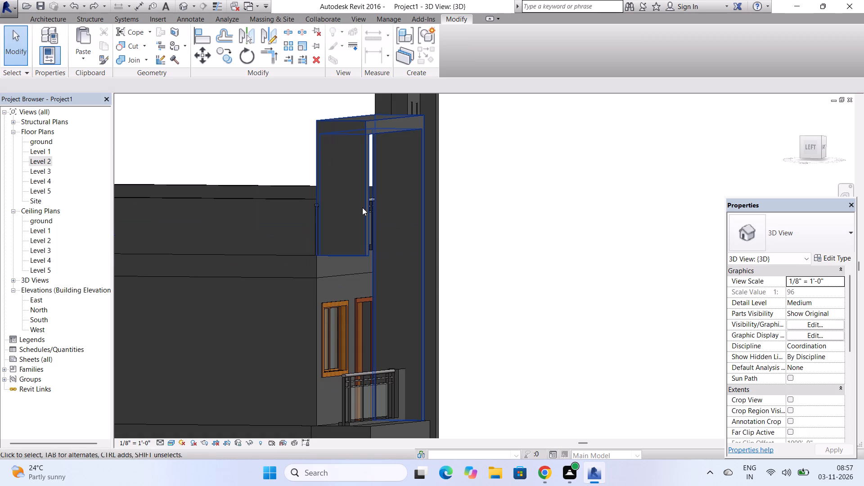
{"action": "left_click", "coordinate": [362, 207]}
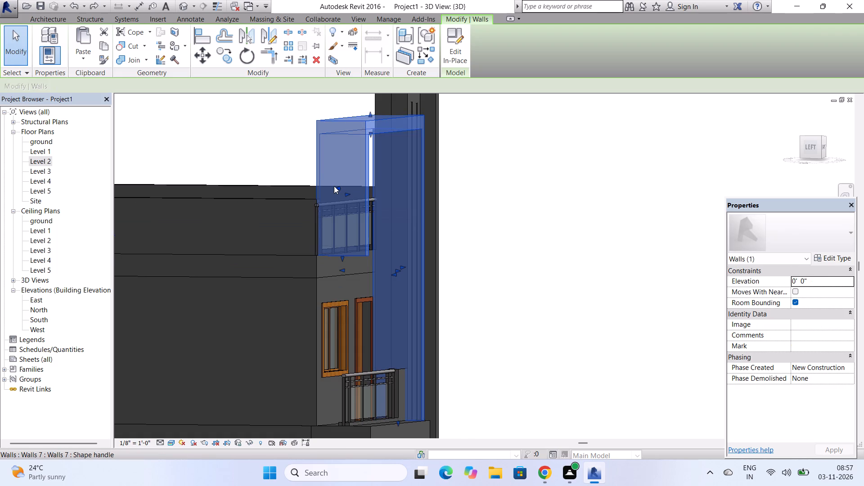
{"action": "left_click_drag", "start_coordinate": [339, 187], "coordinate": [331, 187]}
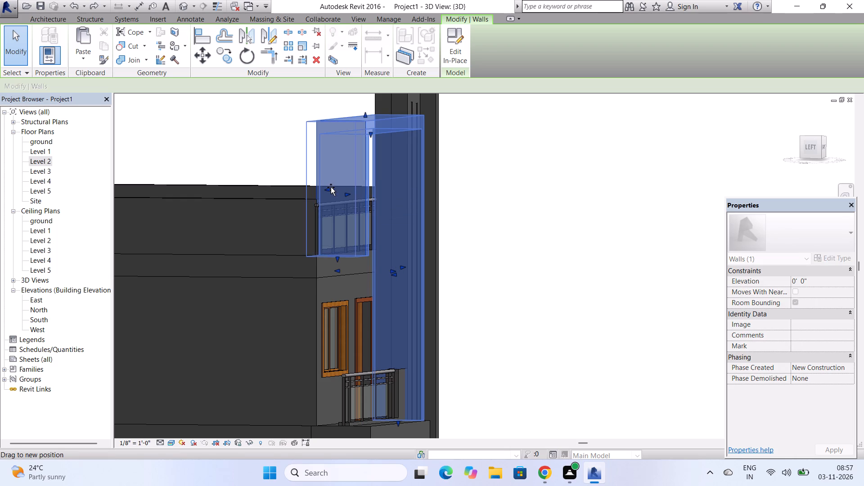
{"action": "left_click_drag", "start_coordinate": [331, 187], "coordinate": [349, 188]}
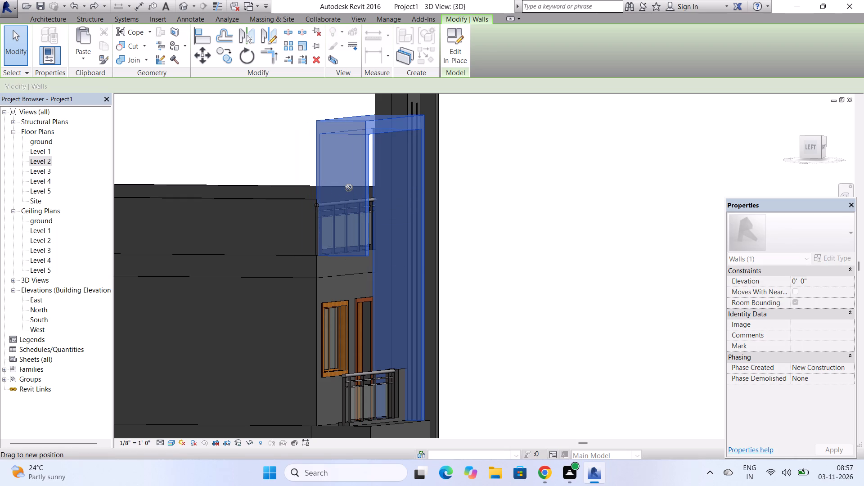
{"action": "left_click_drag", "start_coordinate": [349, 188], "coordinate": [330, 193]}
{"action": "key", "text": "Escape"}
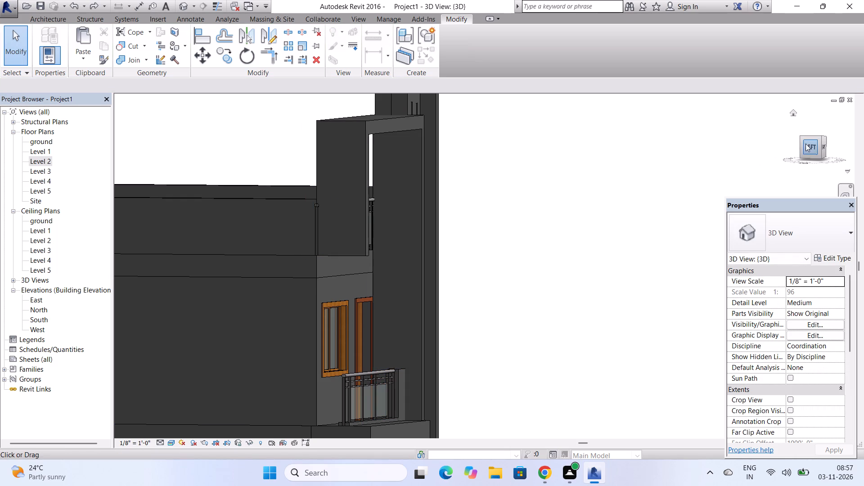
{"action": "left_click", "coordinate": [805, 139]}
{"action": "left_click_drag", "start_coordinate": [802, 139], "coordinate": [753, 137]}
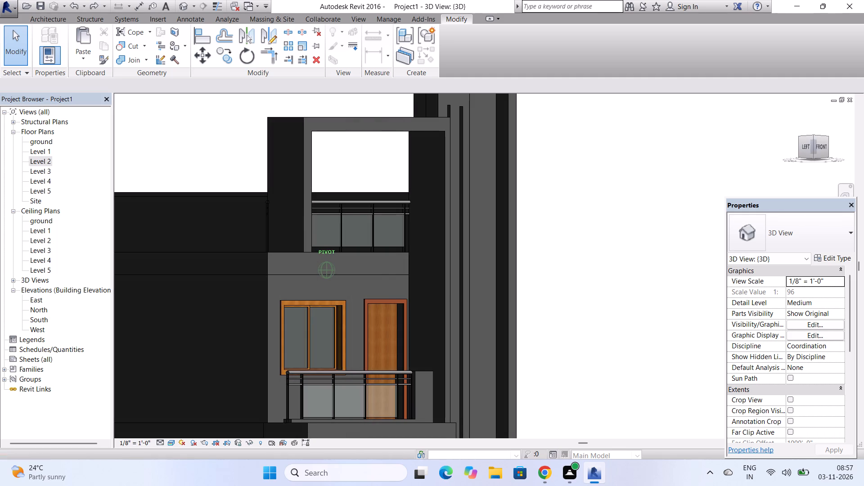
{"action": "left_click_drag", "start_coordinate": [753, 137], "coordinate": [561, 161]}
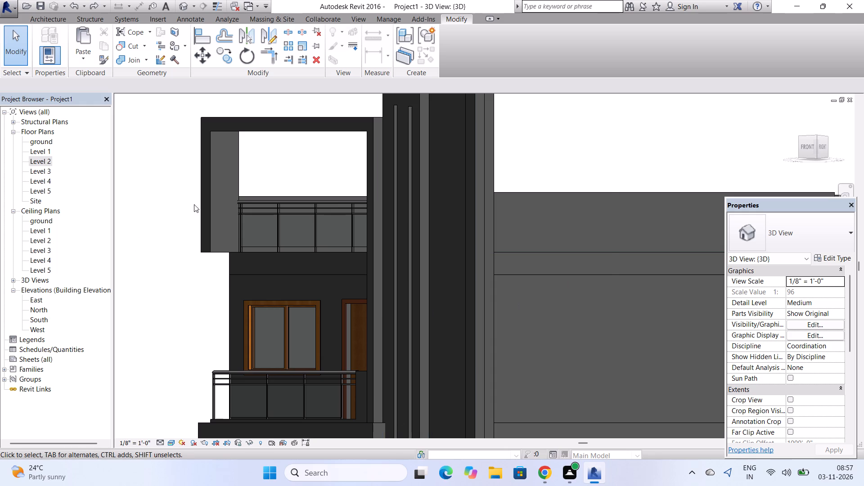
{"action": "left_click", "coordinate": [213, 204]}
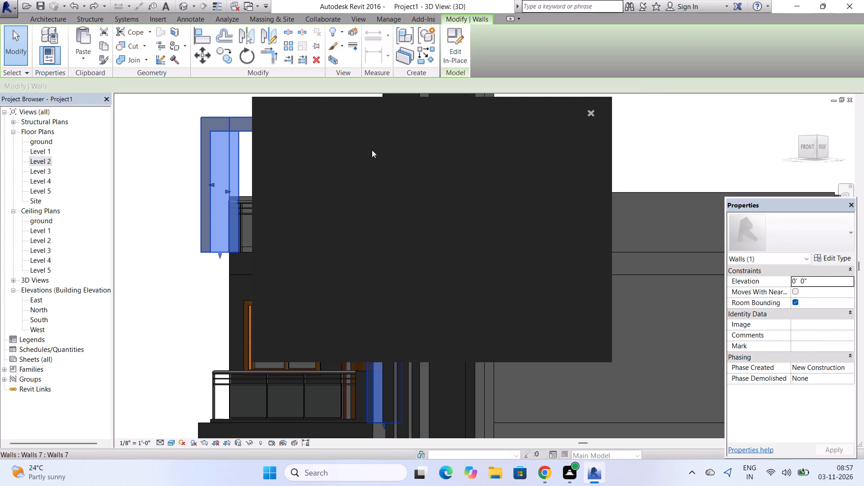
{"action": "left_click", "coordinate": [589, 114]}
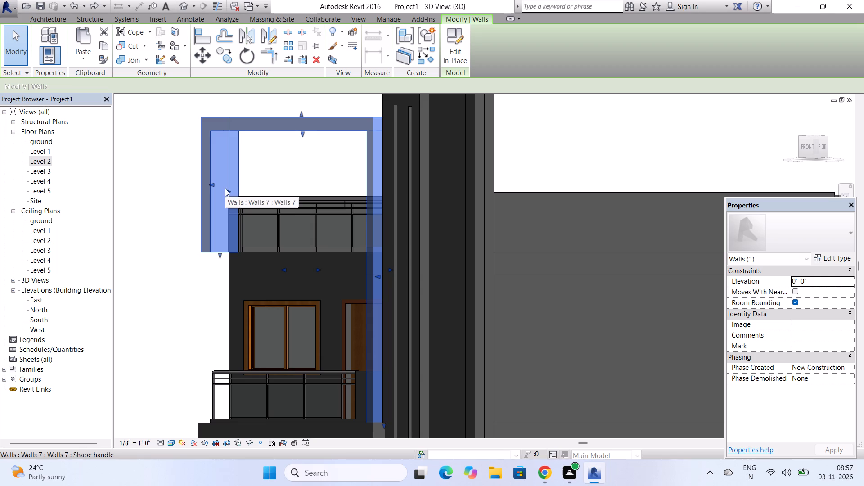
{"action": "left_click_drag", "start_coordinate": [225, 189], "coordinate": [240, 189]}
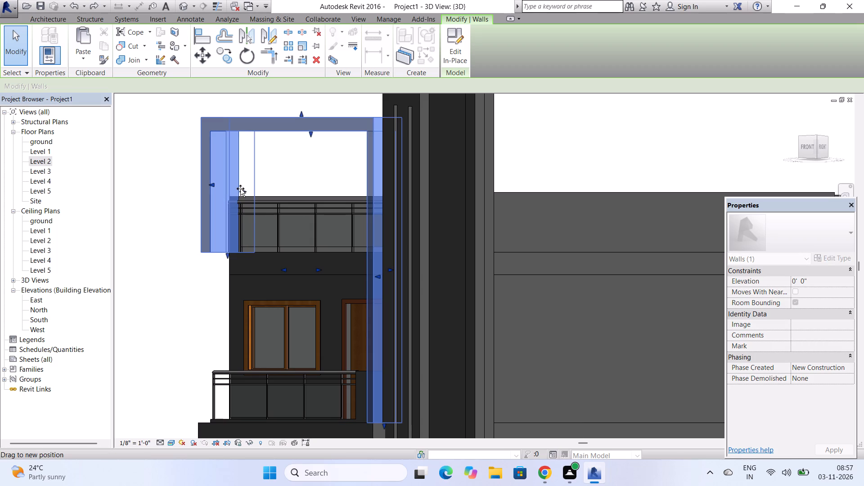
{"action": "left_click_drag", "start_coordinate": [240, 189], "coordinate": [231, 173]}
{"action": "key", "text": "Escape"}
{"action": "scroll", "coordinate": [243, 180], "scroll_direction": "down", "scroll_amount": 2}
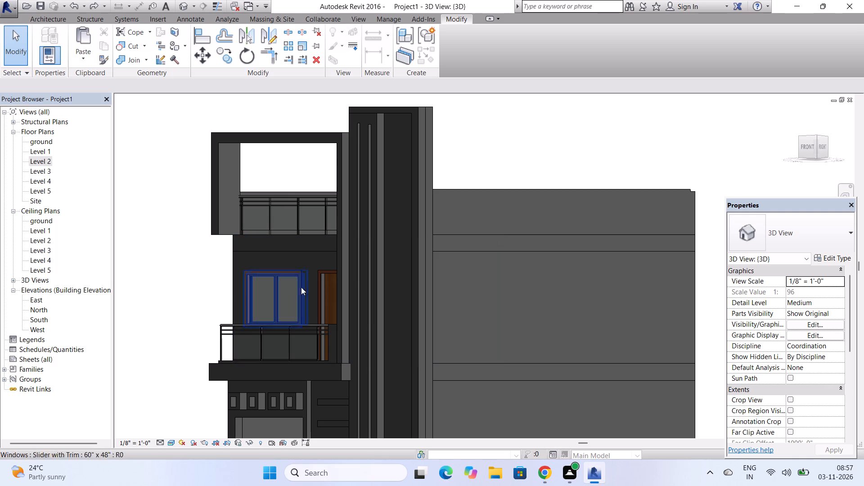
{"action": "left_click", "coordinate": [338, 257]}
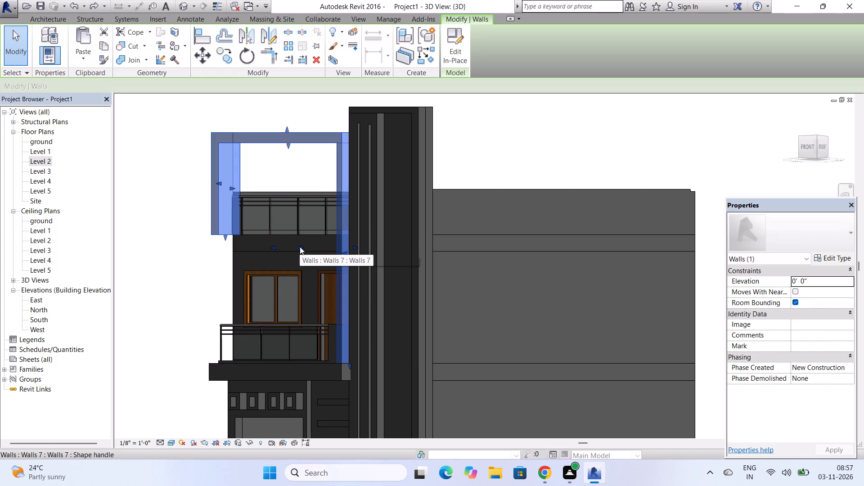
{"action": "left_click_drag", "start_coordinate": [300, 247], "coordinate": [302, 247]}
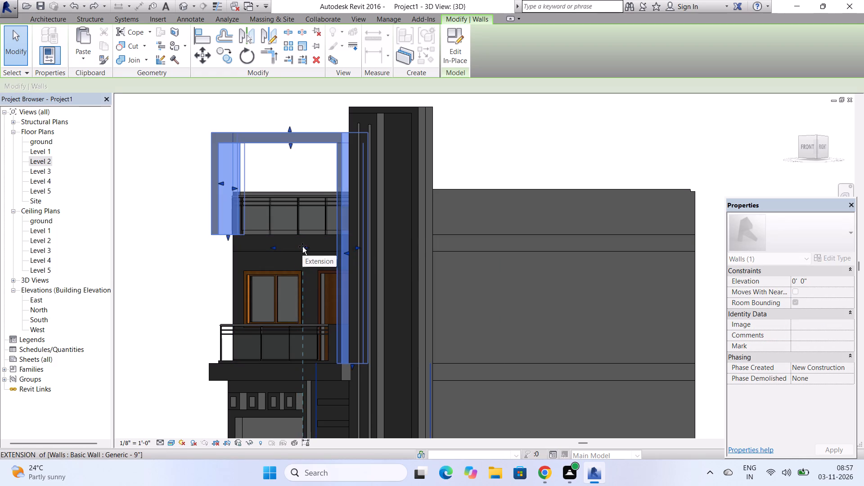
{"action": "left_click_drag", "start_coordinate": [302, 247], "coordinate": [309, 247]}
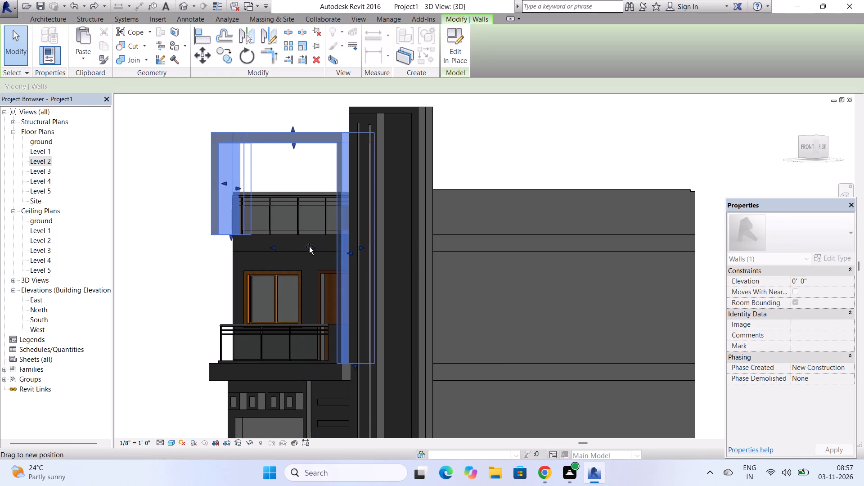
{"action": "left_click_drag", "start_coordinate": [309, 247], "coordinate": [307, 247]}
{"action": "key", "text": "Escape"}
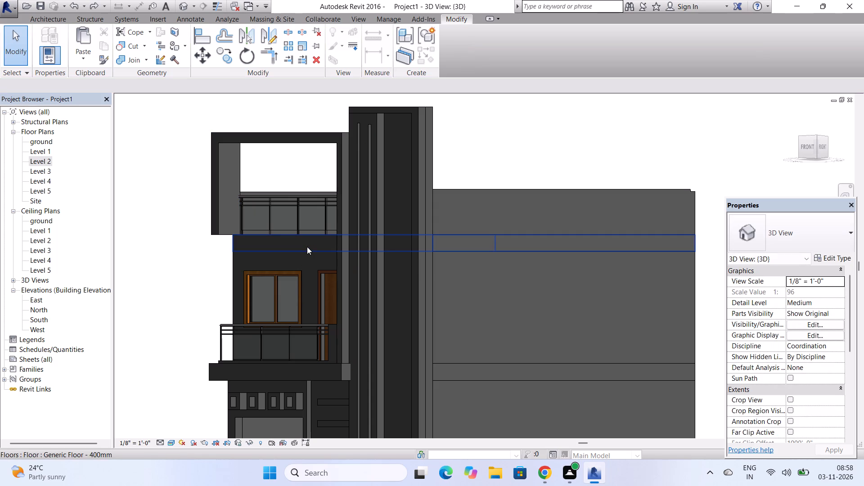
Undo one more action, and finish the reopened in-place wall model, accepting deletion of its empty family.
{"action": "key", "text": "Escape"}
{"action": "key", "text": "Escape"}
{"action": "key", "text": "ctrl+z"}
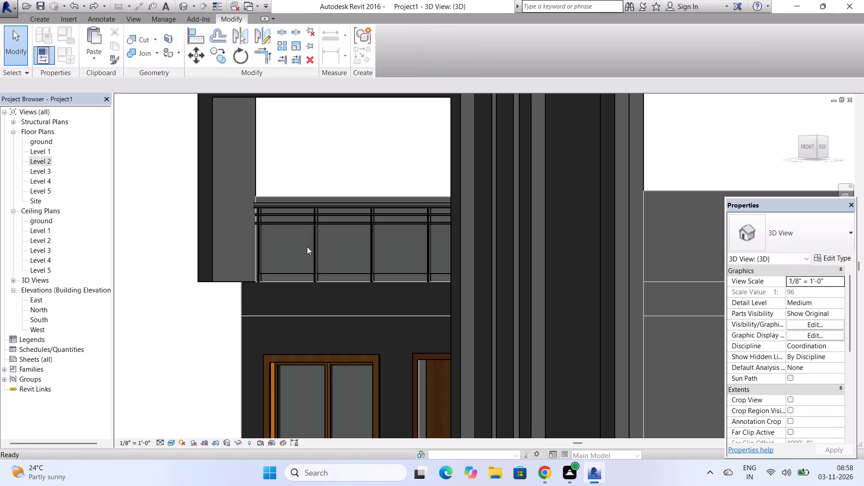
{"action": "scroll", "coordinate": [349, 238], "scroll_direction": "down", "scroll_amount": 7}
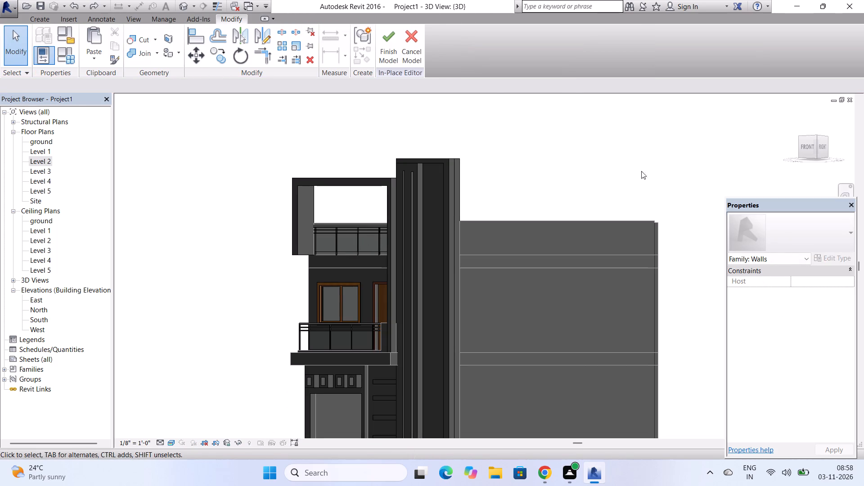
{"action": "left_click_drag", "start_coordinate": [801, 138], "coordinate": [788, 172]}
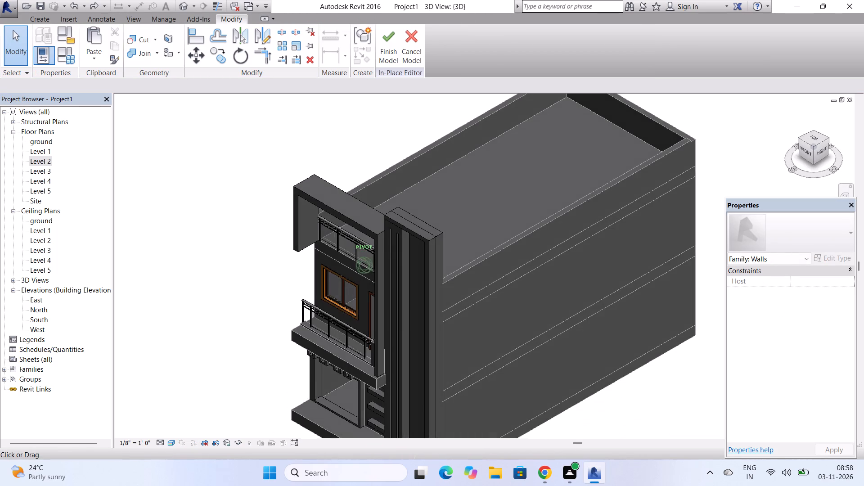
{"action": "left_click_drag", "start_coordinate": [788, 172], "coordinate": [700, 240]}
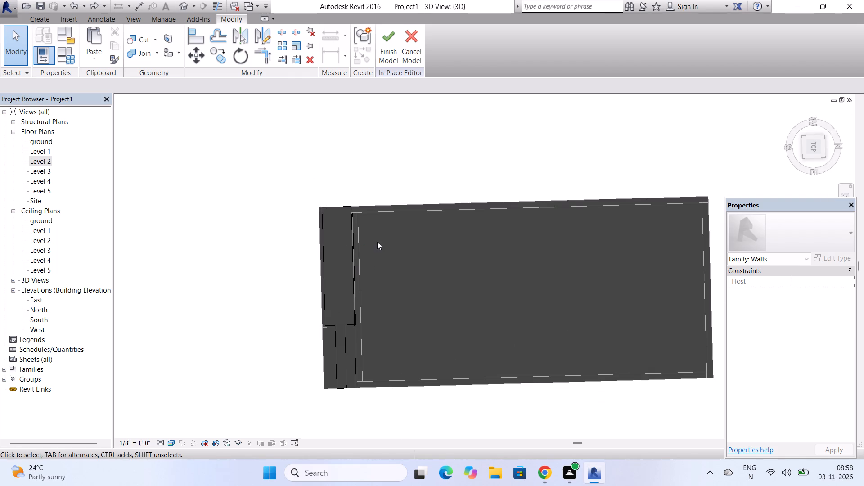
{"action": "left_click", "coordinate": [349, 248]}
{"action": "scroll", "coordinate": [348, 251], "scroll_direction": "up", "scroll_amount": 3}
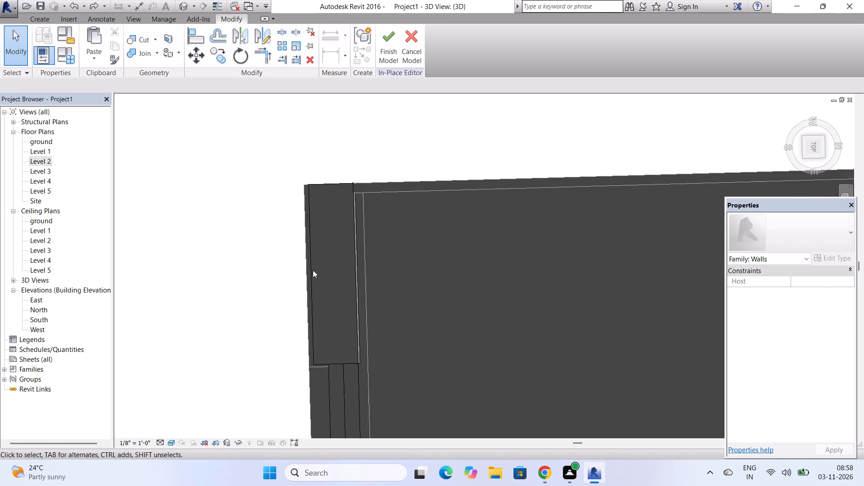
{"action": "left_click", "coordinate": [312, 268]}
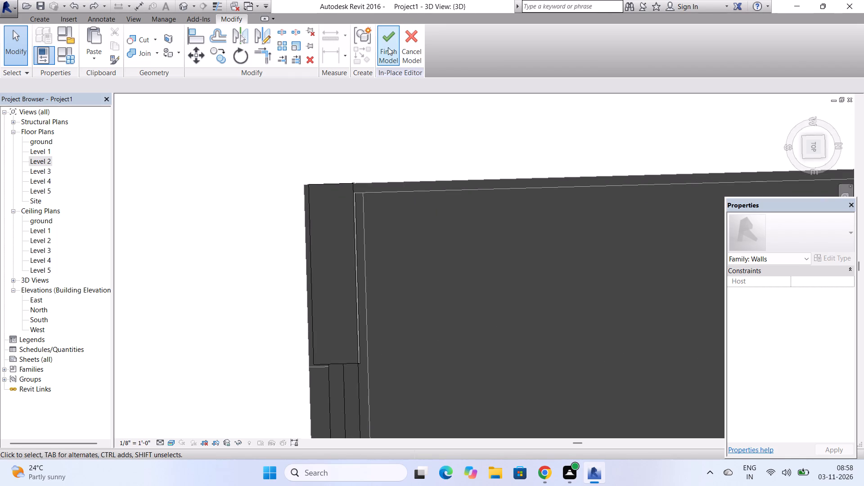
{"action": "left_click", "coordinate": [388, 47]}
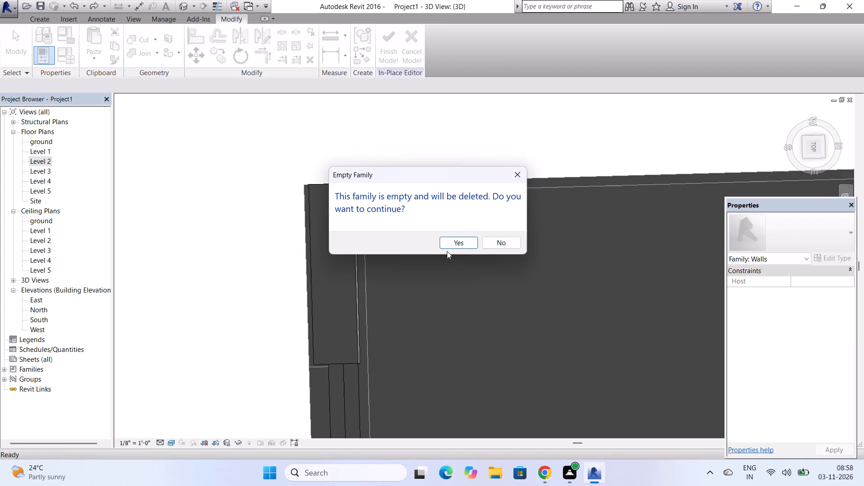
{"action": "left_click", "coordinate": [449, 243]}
In top view, stretch the rear face of the raised frame back over the roof's front parapet by its shape handle.
{"action": "left_click", "coordinate": [357, 284]}
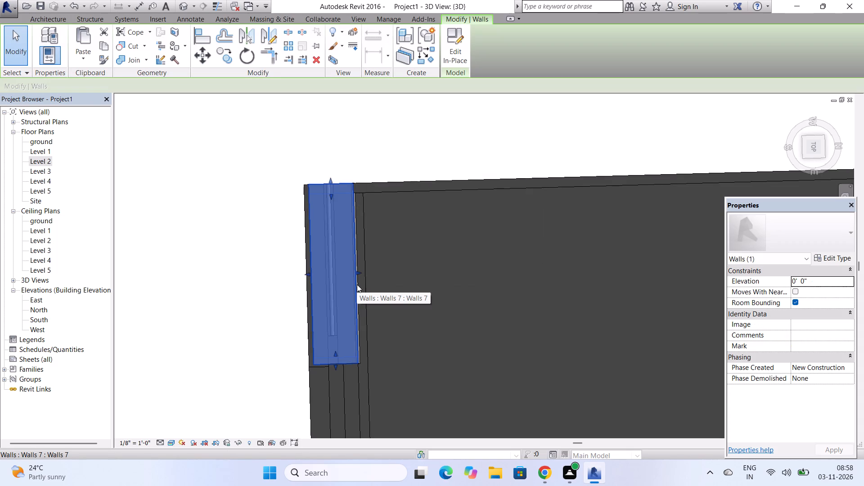
{"action": "scroll", "coordinate": [357, 284], "scroll_direction": "up", "scroll_amount": 1}
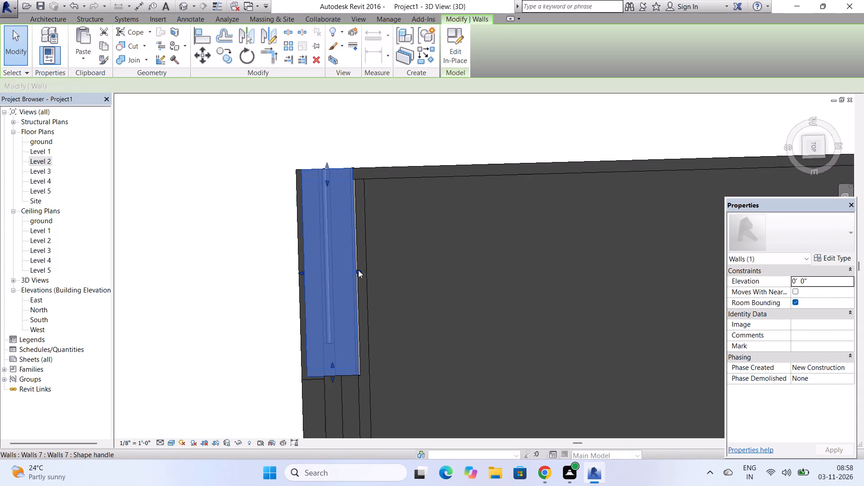
{"action": "left_click_drag", "start_coordinate": [358, 270], "coordinate": [372, 268]}
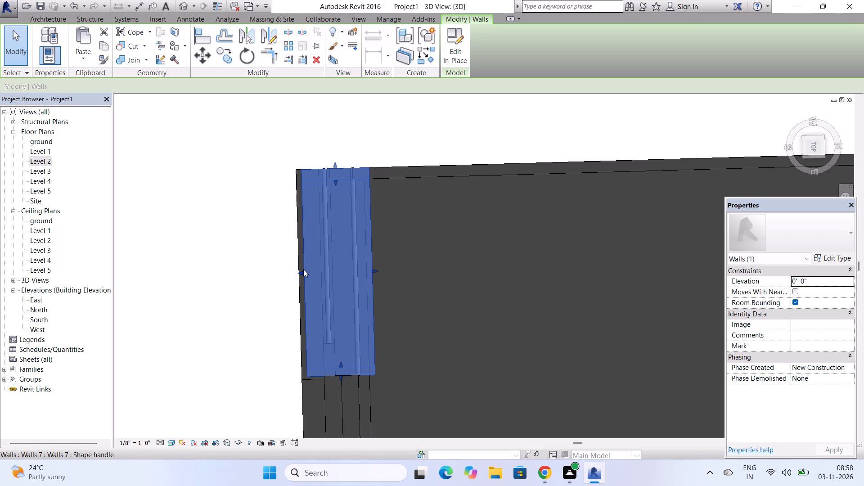
Set the raised frame's front face back so it sits flush with the tower's front face, using its shape handle.
{"action": "left_click_drag", "start_coordinate": [300, 271], "coordinate": [350, 272]}
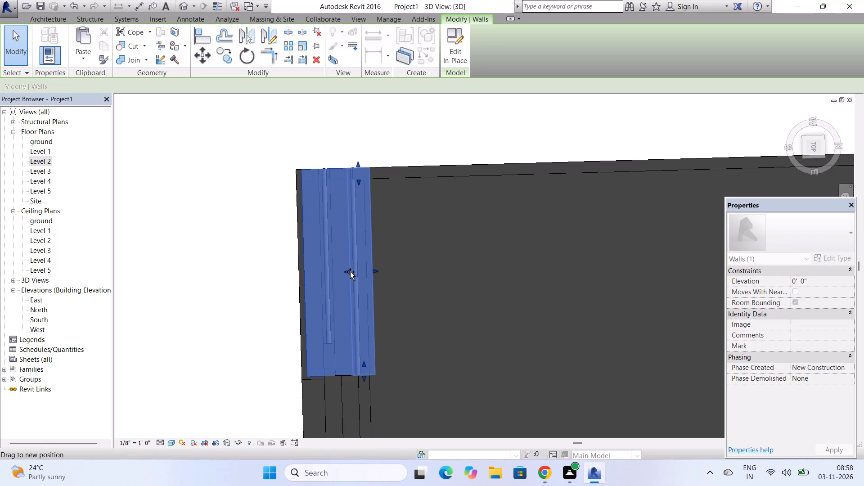
{"action": "left_click_drag", "start_coordinate": [350, 272], "coordinate": [346, 273]}
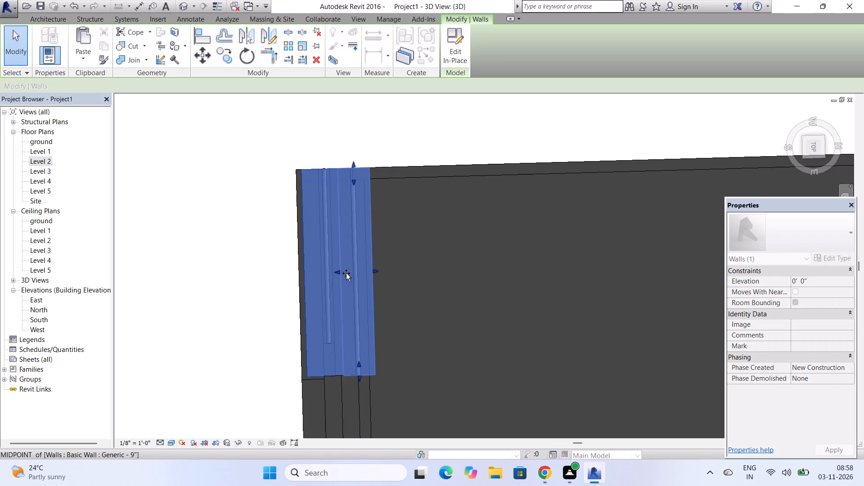
{"action": "left_click_drag", "start_coordinate": [346, 273], "coordinate": [347, 273]}
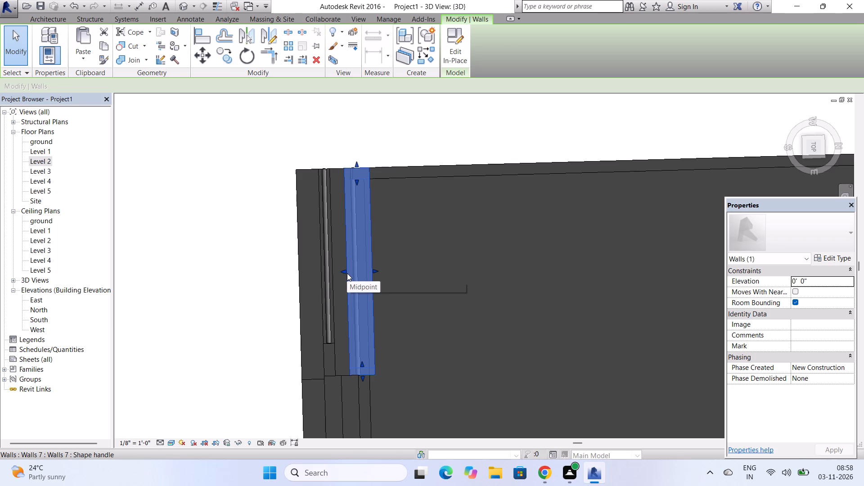
{"action": "scroll", "coordinate": [349, 375], "scroll_direction": "up", "scroll_amount": 4}
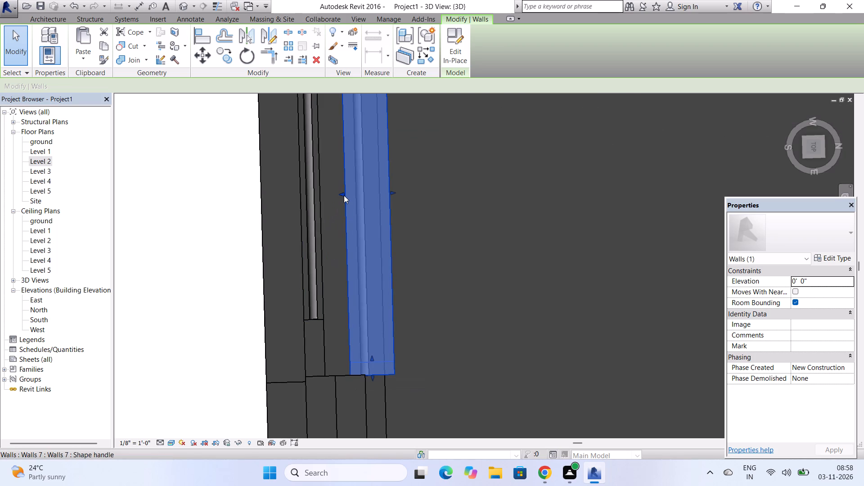
{"action": "left_click_drag", "start_coordinate": [344, 195], "coordinate": [324, 198]}
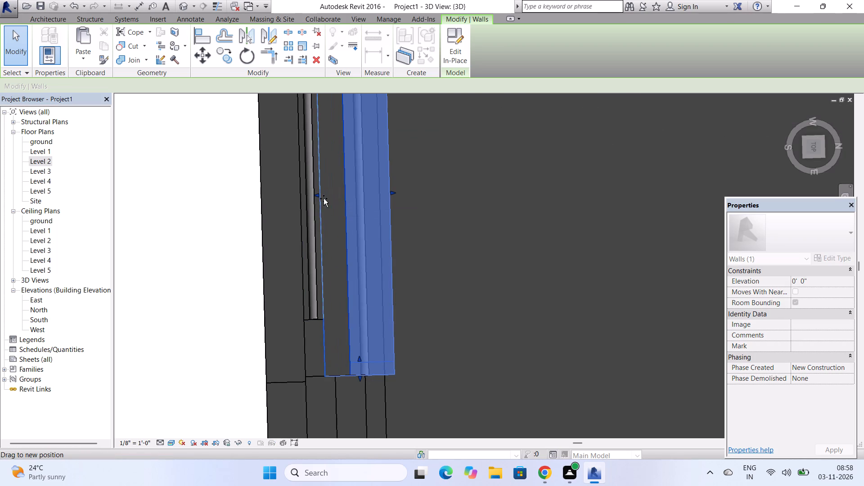
{"action": "left_click_drag", "start_coordinate": [324, 198], "coordinate": [300, 201]}
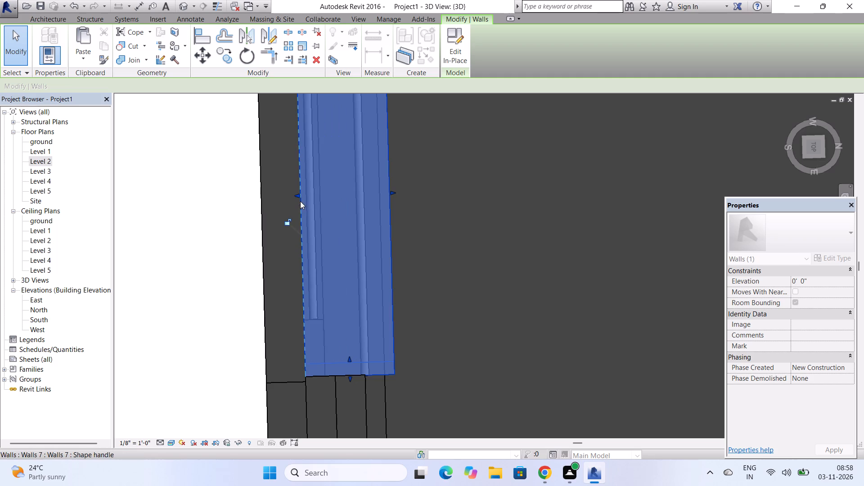
{"action": "scroll", "coordinate": [354, 270], "scroll_direction": "down", "scroll_amount": 4}
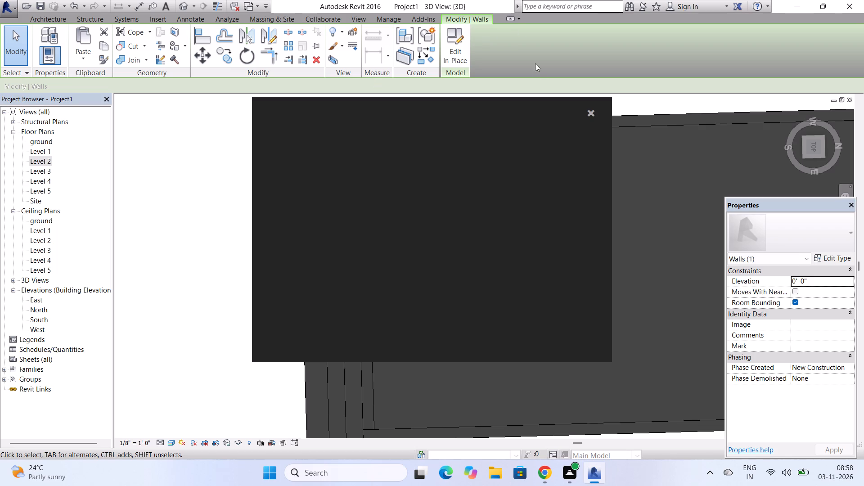
{"action": "left_click", "coordinate": [589, 117]}
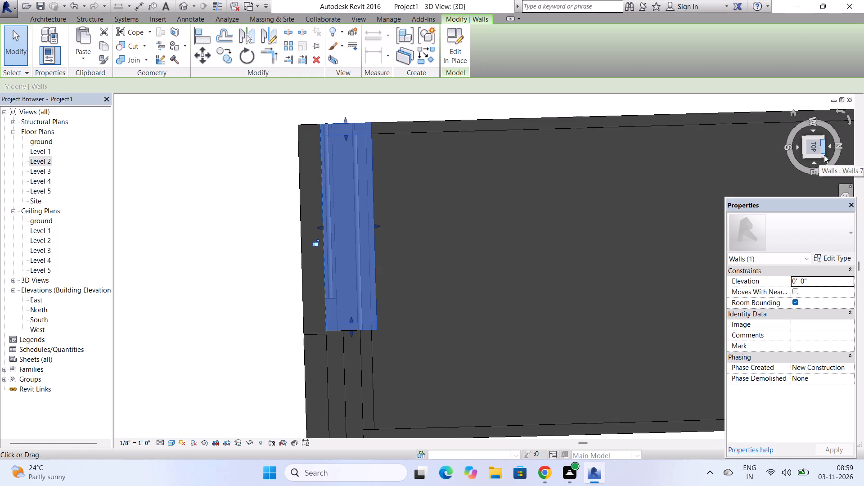
Examine the reshaped frame against the tower, upper balcony railing and facade from above and from the front.
{"action": "left_click_drag", "start_coordinate": [805, 158], "coordinate": [829, 128]}
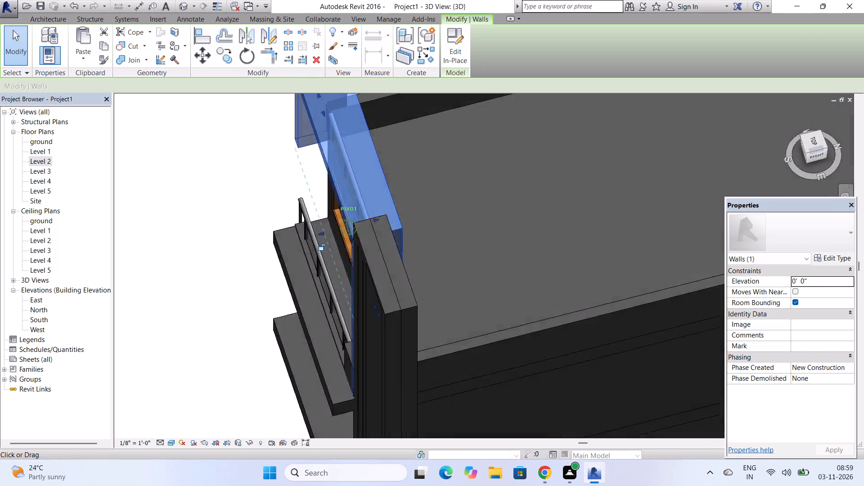
{"action": "left_click_drag", "start_coordinate": [829, 128], "coordinate": [212, 412]}
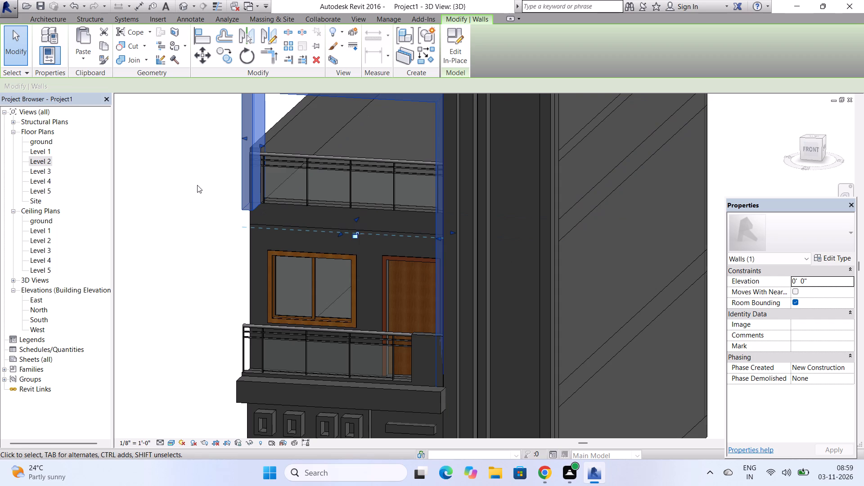
{"action": "key", "text": "Escape"}
{"action": "key", "text": "Escape"}
{"action": "key", "text": "Escape"}
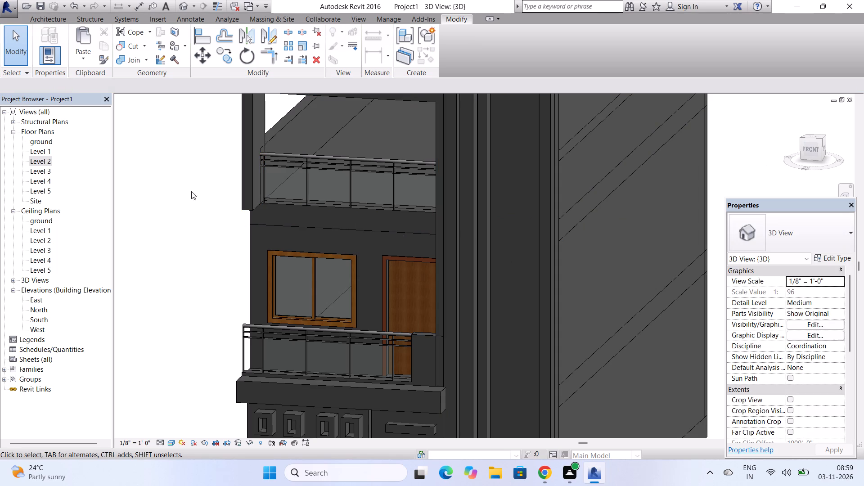
{"action": "key", "text": "Escape"}
{"action": "key", "text": "Escape"}
{"action": "scroll", "coordinate": [291, 199], "scroll_direction": "down", "scroll_amount": 3}
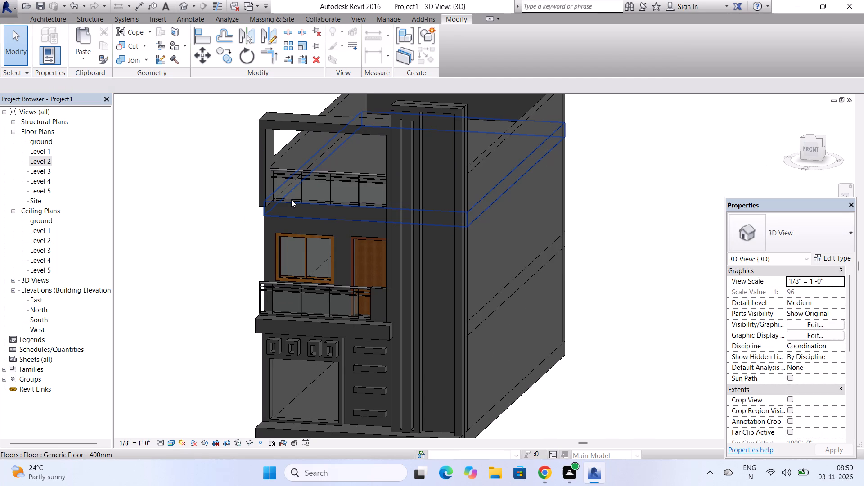
Start a new in-place model component for the facade detail.
{"action": "scroll", "coordinate": [291, 199], "scroll_direction": "up", "scroll_amount": 3}
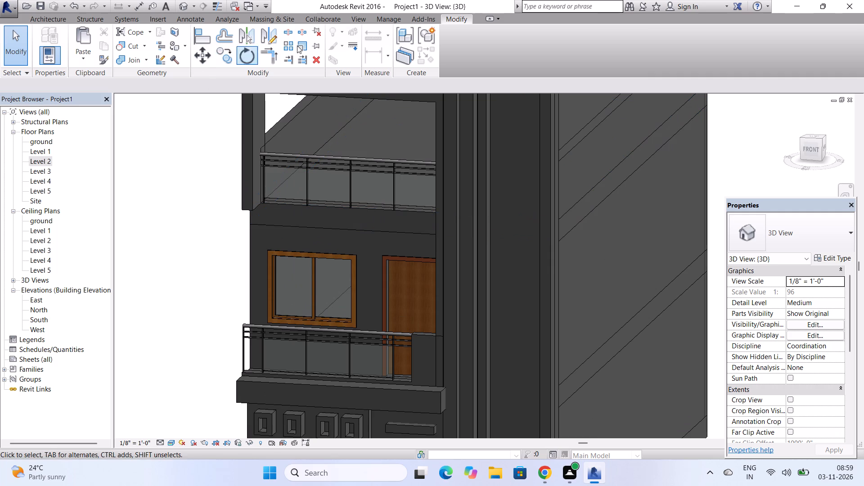
{"action": "left_click", "coordinate": [62, 14]}
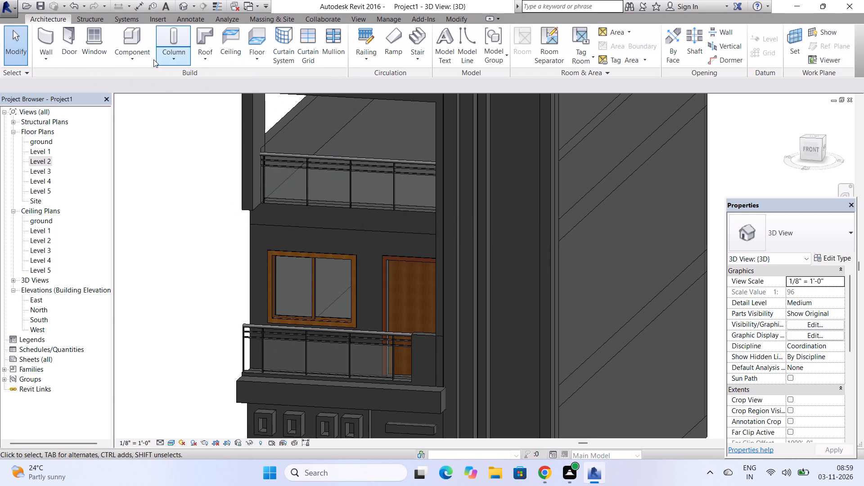
{"action": "left_click", "coordinate": [143, 55]}
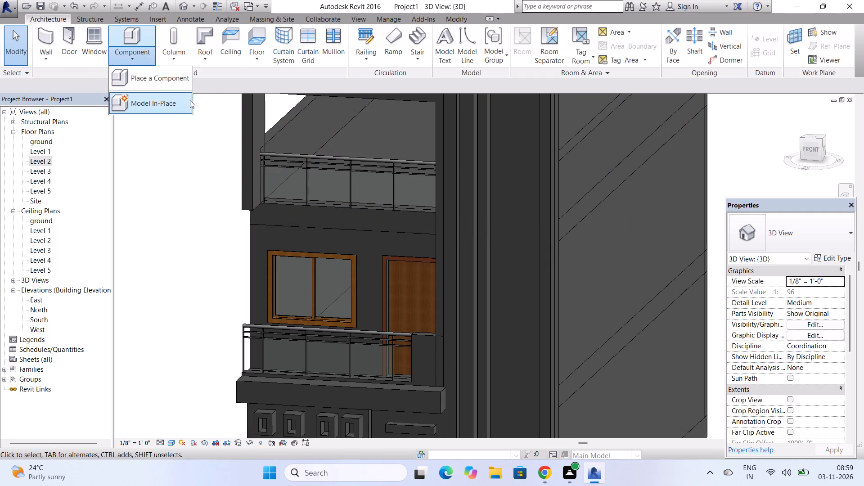
{"action": "left_click", "coordinate": [190, 100]}
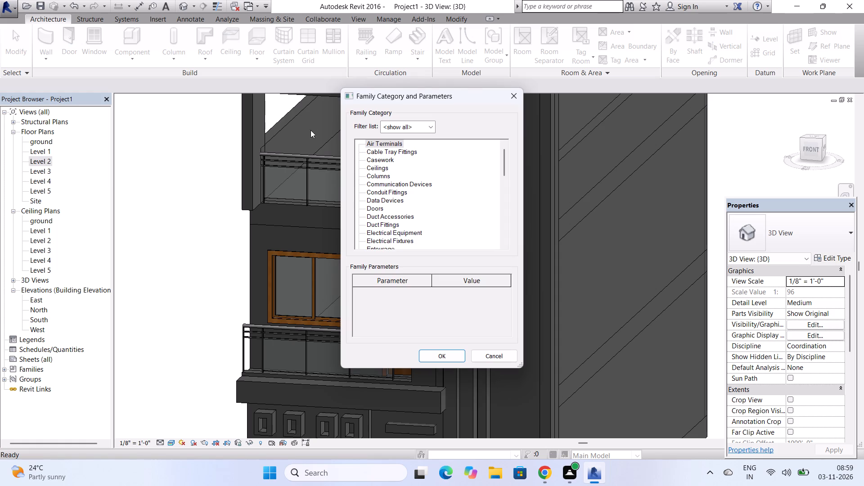
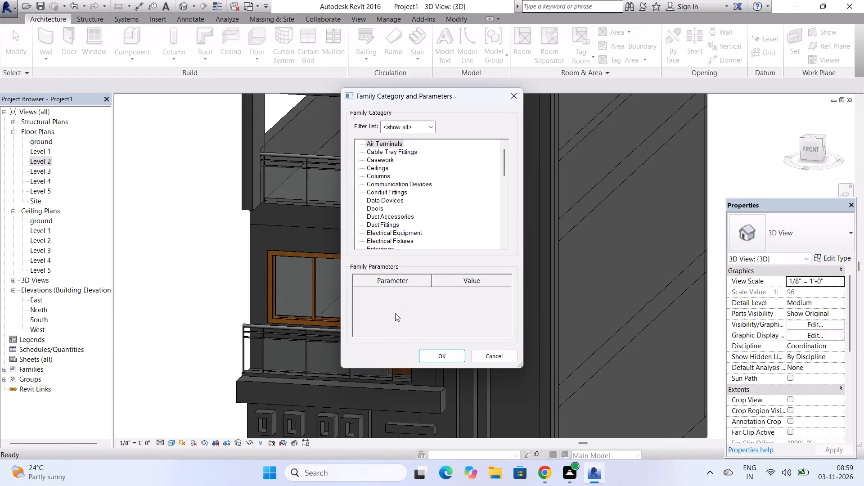
Assign the new in-place component to the Walls category and keep its default name.
{"action": "scroll", "coordinate": [424, 176], "scroll_direction": "down", "scroll_amount": 3}
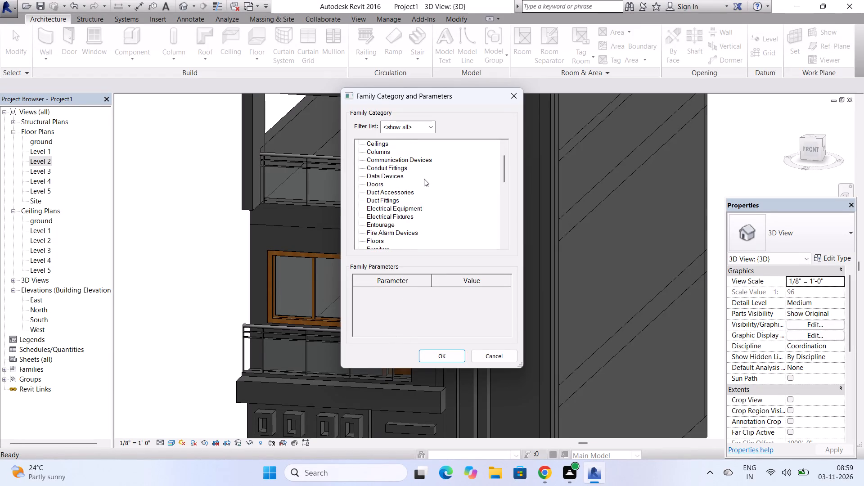
{"action": "scroll", "coordinate": [424, 179], "scroll_direction": "down", "scroll_amount": 20}
{"action": "scroll", "coordinate": [424, 179], "scroll_direction": "down", "scroll_amount": 13}
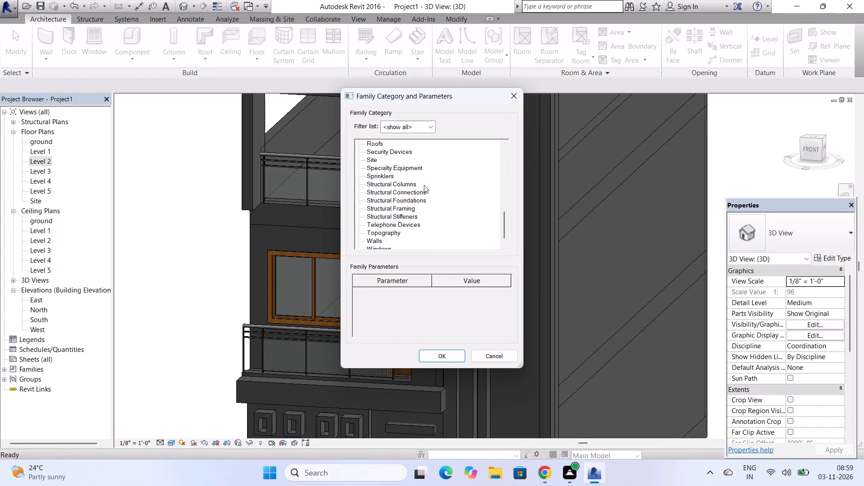
{"action": "scroll", "coordinate": [424, 185], "scroll_direction": "down", "scroll_amount": 2}
{"action": "left_click", "coordinate": [369, 233]}
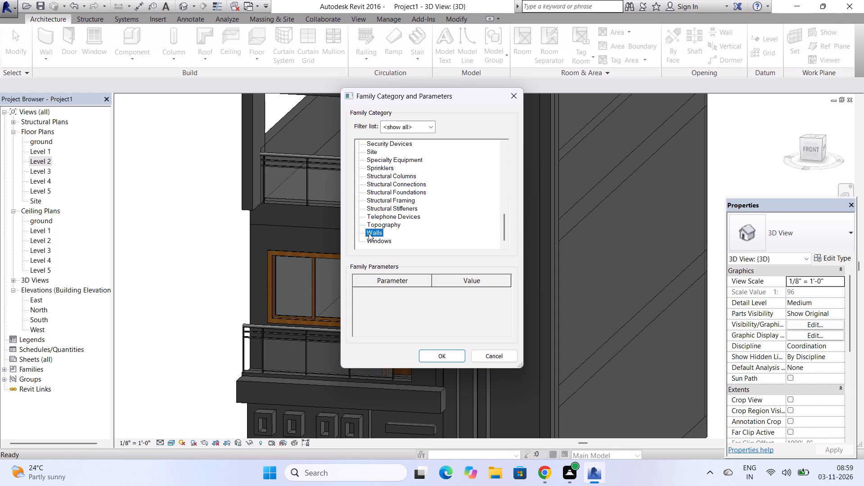
{"action": "left_click", "coordinate": [461, 358]}
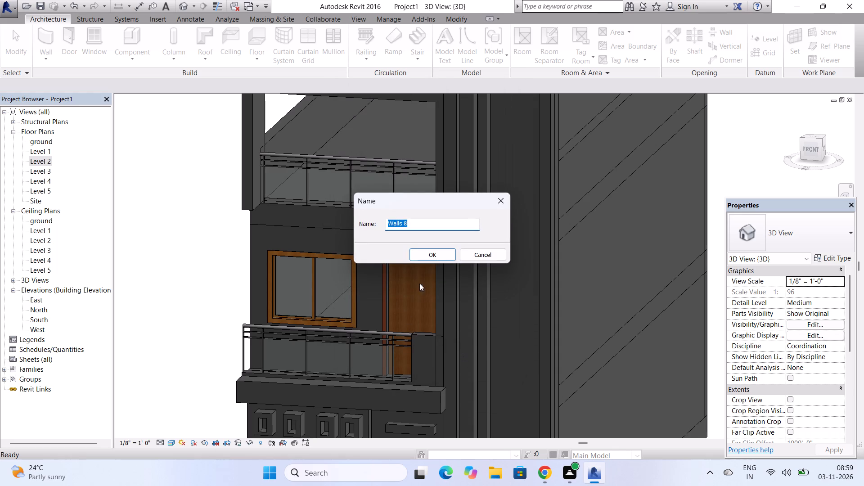
{"action": "left_click", "coordinate": [439, 255]}
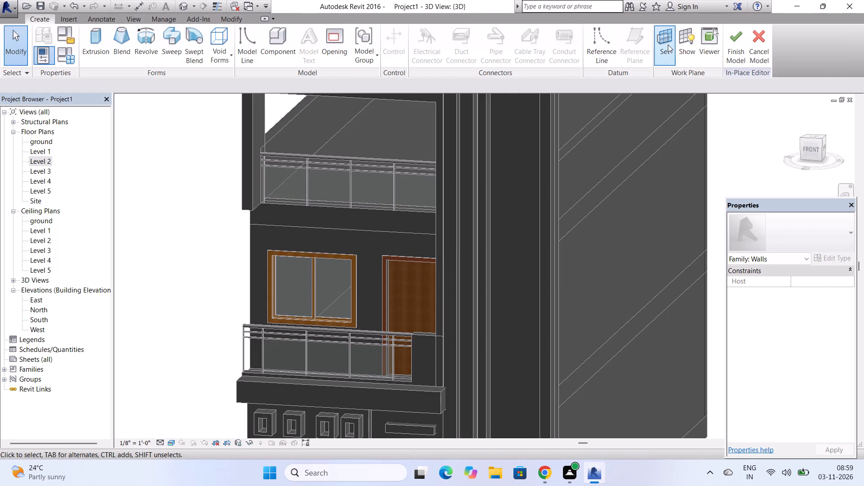
Set the work plane by picking the front face of the upper balcony's floor slab.
{"action": "left_click", "coordinate": [668, 45]}
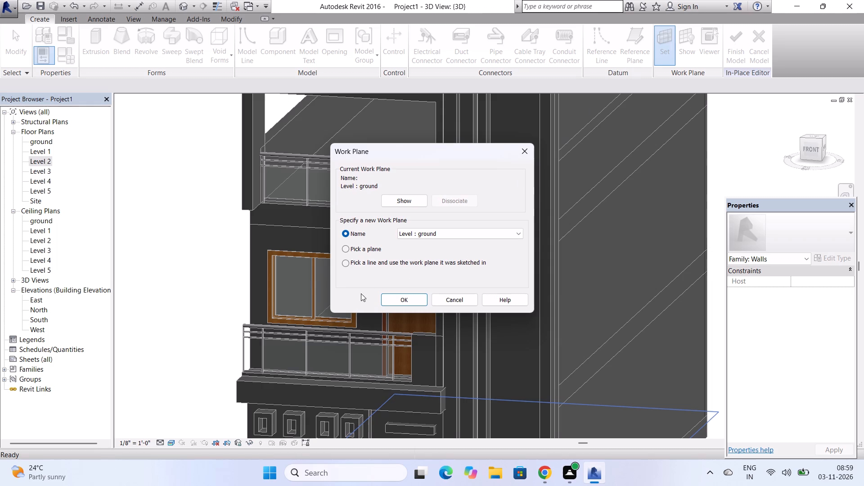
{"action": "left_click", "coordinate": [343, 249]}
{"action": "left_click", "coordinate": [395, 301]}
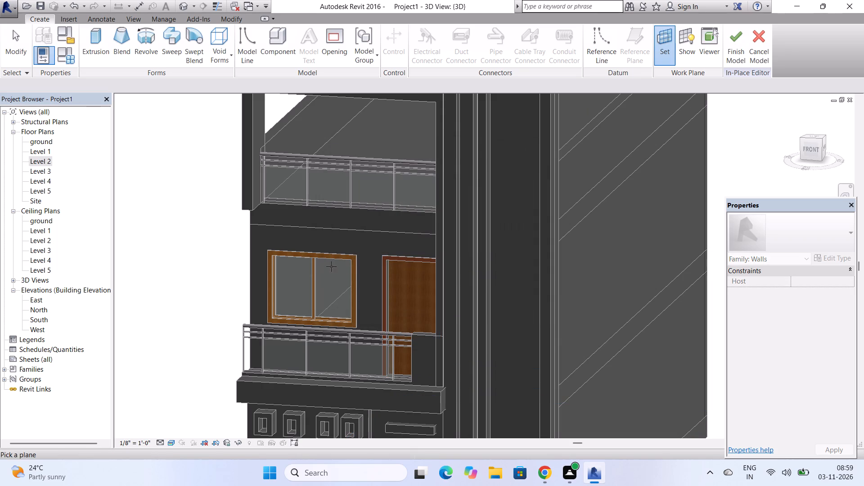
{"action": "left_click", "coordinate": [255, 220]}
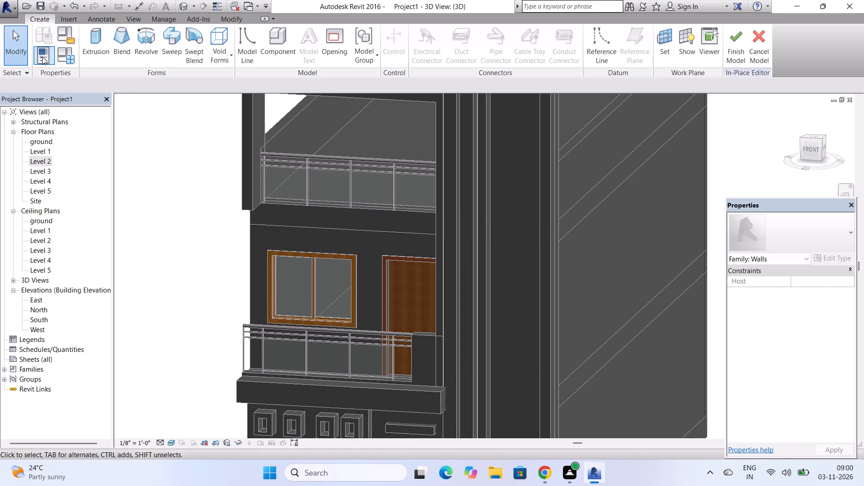
Create a 1' 0" deep extrusion from a rectangle covering the upper floor slab's front edge, from the facade's outer corner to the tower.
{"action": "left_click", "coordinate": [91, 32]}
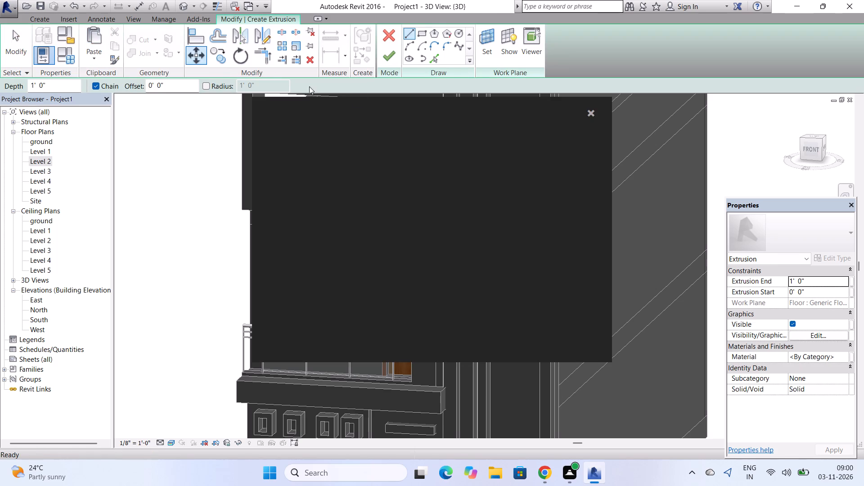
{"action": "left_click", "coordinate": [592, 108]}
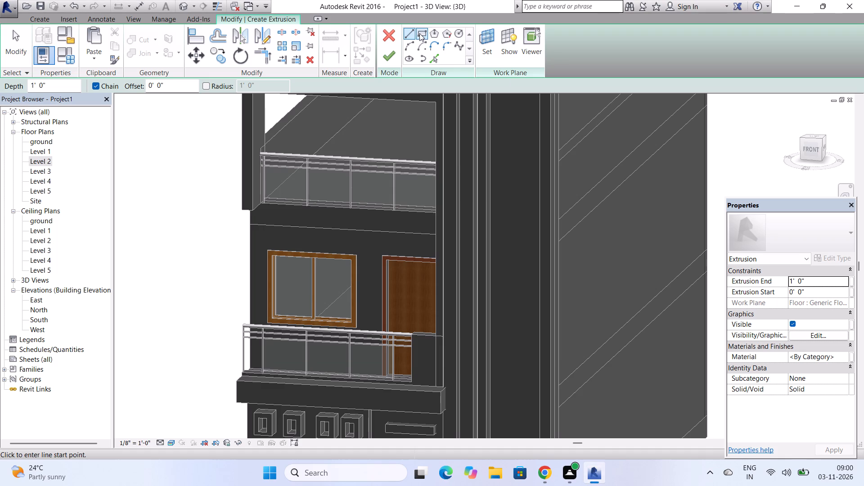
{"action": "left_click", "coordinate": [420, 33]}
{"action": "scroll", "coordinate": [261, 212], "scroll_direction": "up", "scroll_amount": 5}
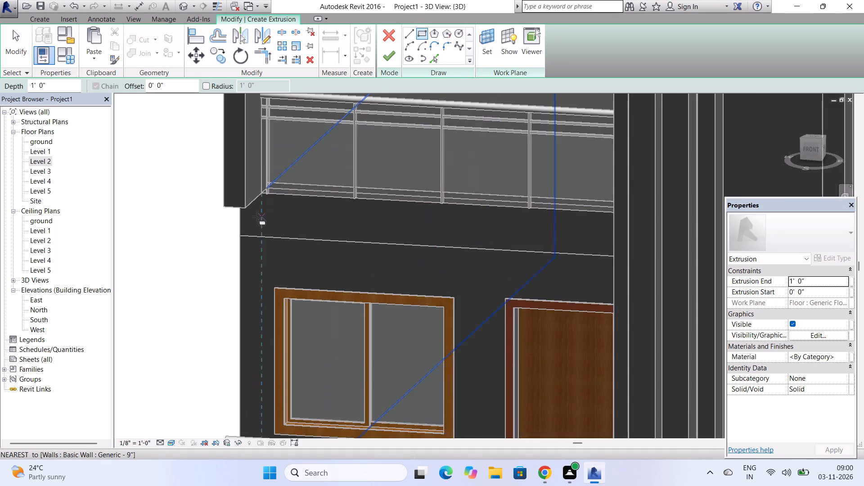
{"action": "scroll", "coordinate": [257, 216], "scroll_direction": "up", "scroll_amount": 6}
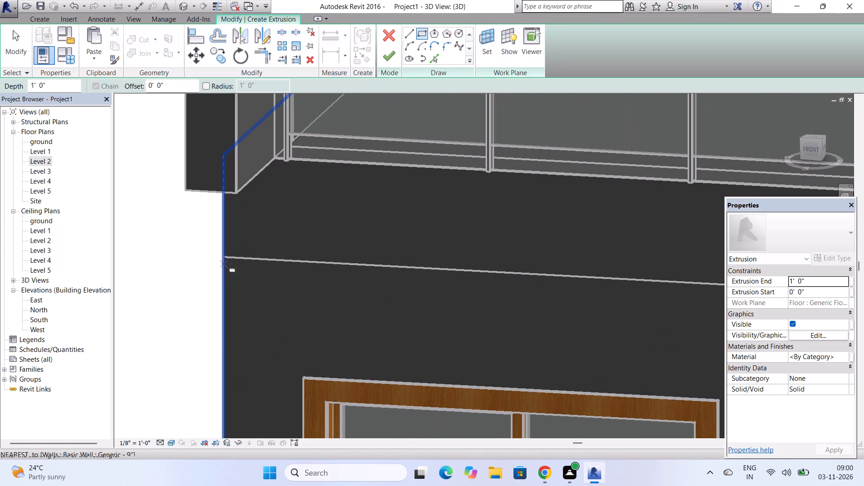
{"action": "left_click", "coordinate": [228, 259]}
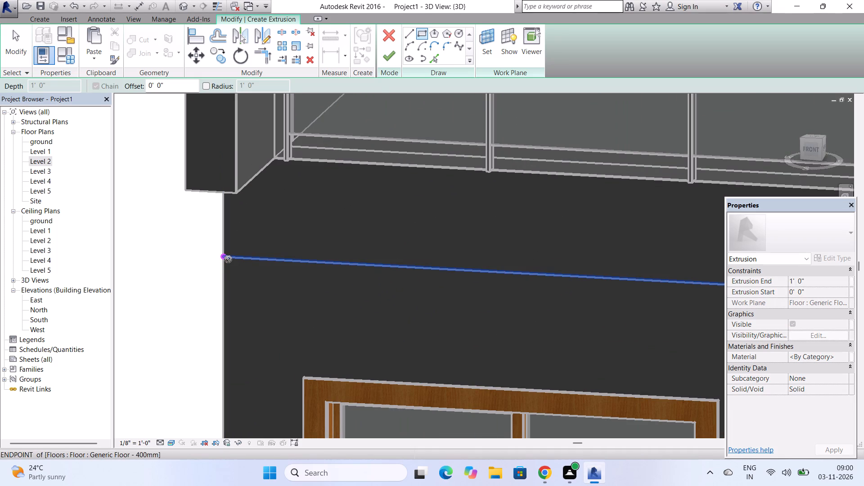
{"action": "scroll", "coordinate": [268, 177], "scroll_direction": "down", "scroll_amount": 4}
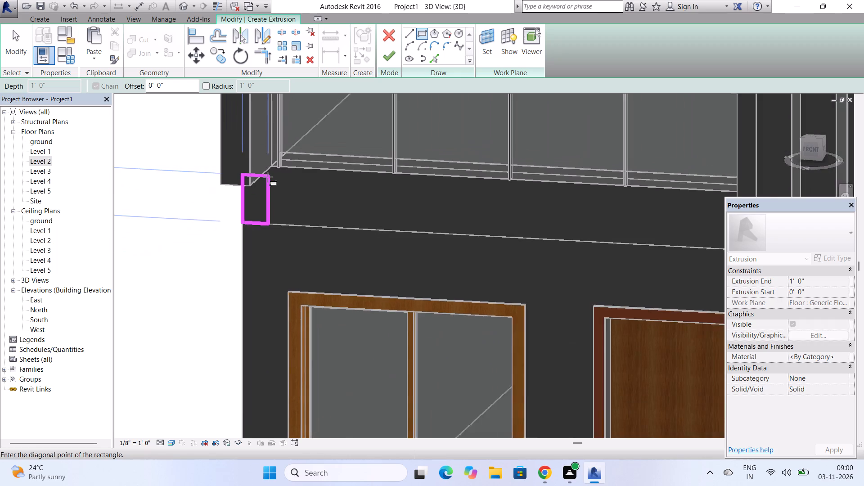
{"action": "scroll", "coordinate": [268, 177], "scroll_direction": "down", "scroll_amount": 2}
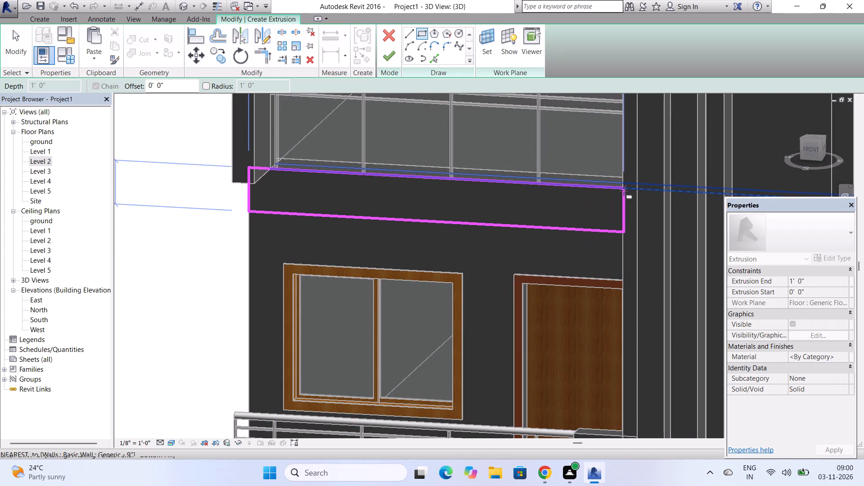
{"action": "left_click", "coordinate": [624, 190]}
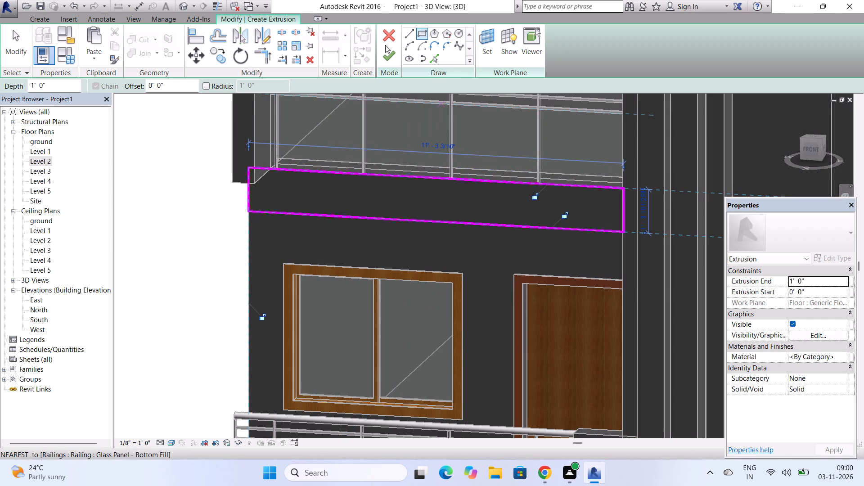
{"action": "left_click", "coordinate": [390, 59]}
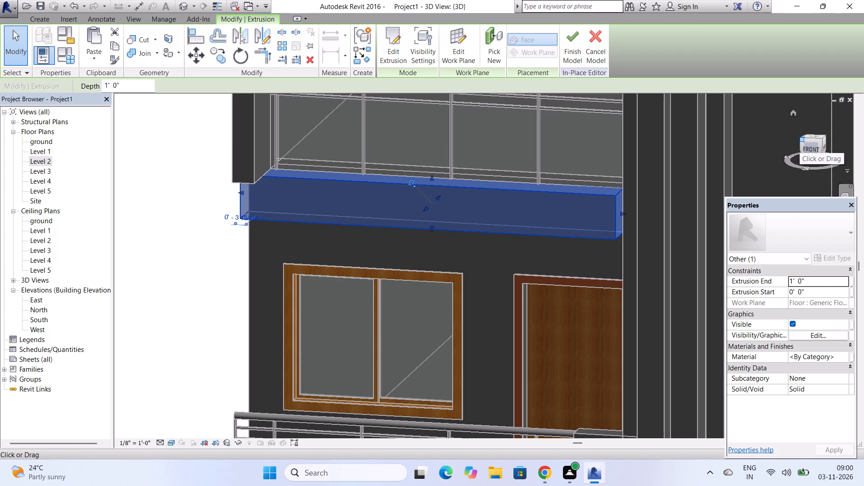
Stretch the floor band's front face forward by its shape handle to line up with the raised frame's front face.
{"action": "left_click_drag", "start_coordinate": [800, 141], "coordinate": [833, 118]}
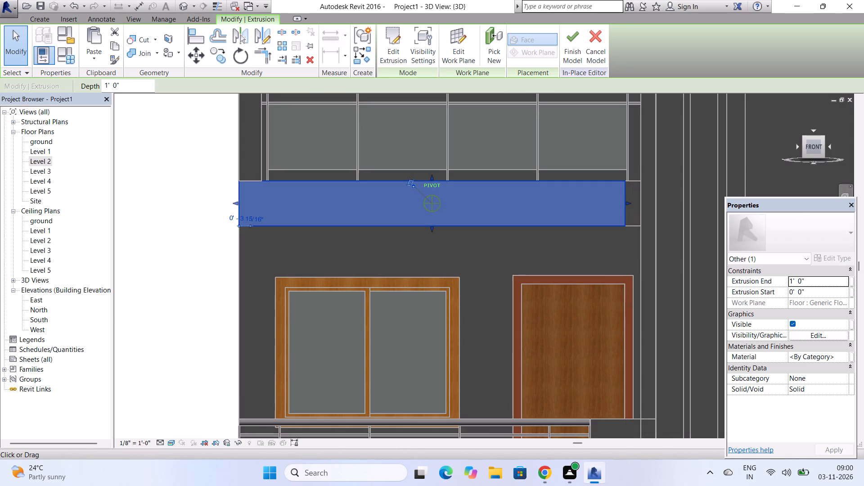
{"action": "left_click_drag", "start_coordinate": [833, 118], "coordinate": [727, 159]}
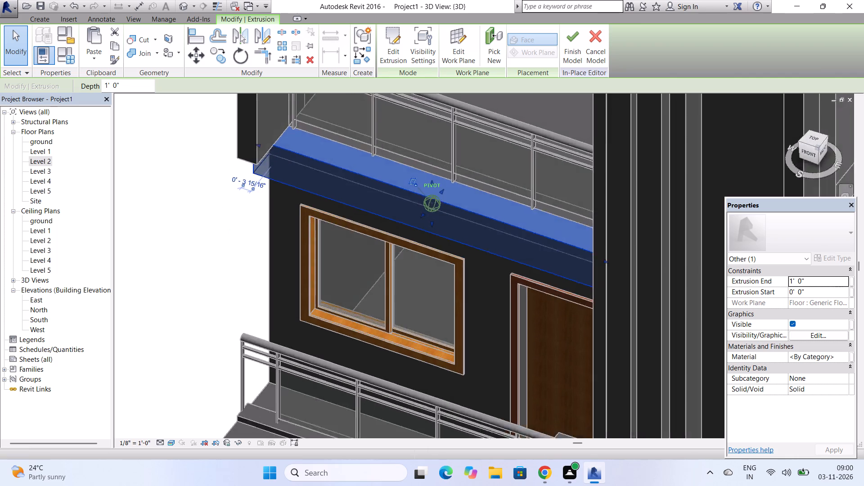
{"action": "left_click_drag", "start_coordinate": [727, 159], "coordinate": [622, 171]}
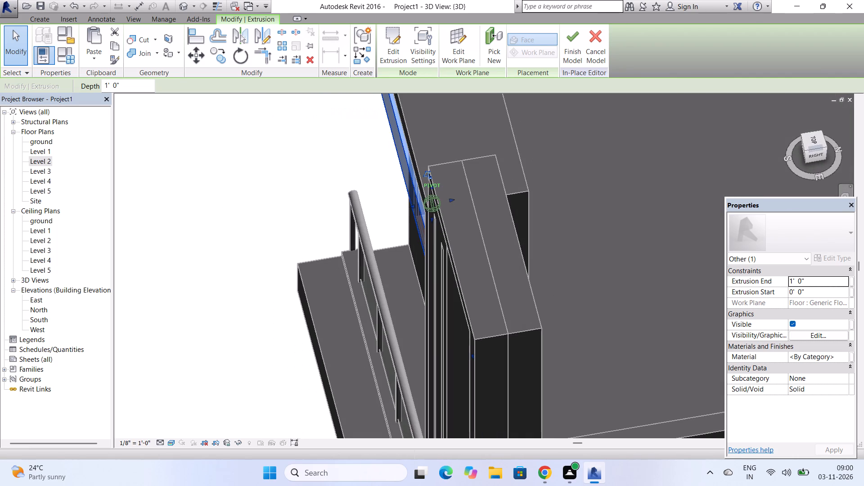
{"action": "left_click_drag", "start_coordinate": [622, 171], "coordinate": [635, 172]}
{"action": "scroll", "coordinate": [450, 251], "scroll_direction": "down", "scroll_amount": 4}
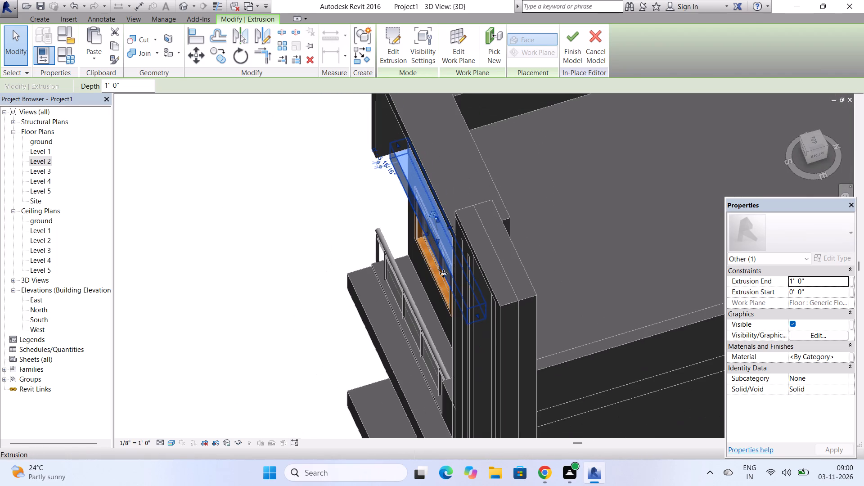
{"action": "scroll", "coordinate": [422, 238], "scroll_direction": "up", "scroll_amount": 4}
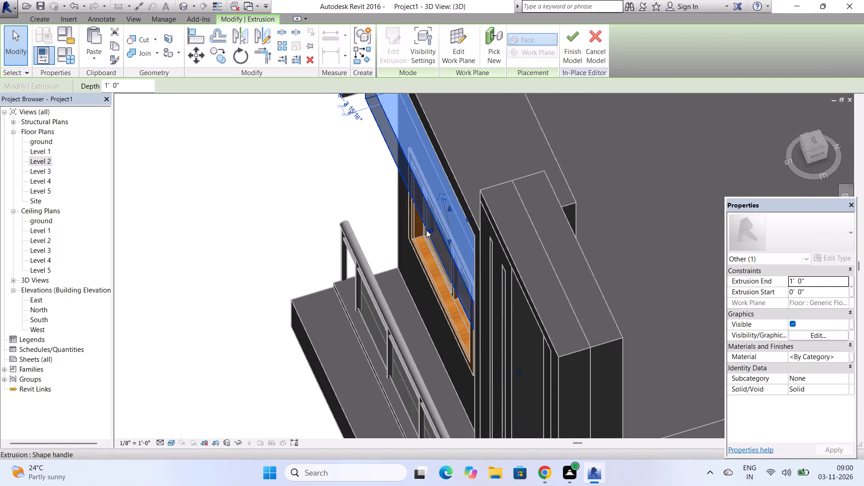
{"action": "left_click_drag", "start_coordinate": [430, 230], "coordinate": [429, 232]}
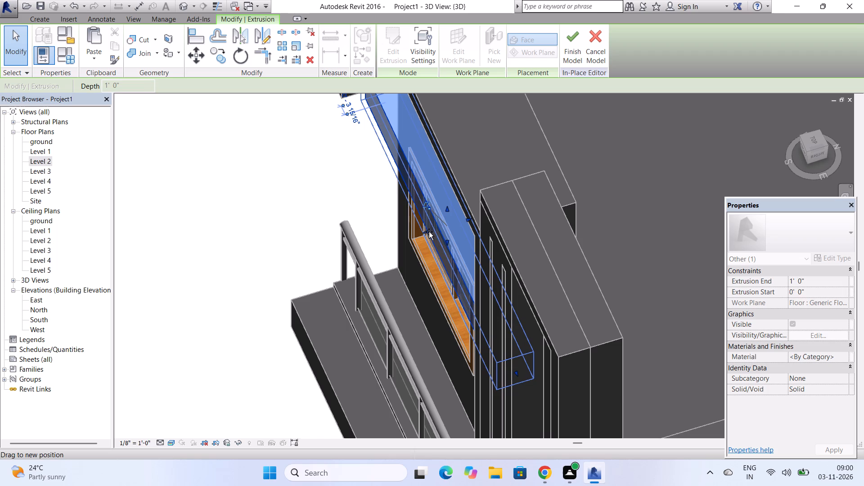
{"action": "left_click_drag", "start_coordinate": [429, 232], "coordinate": [412, 251]}
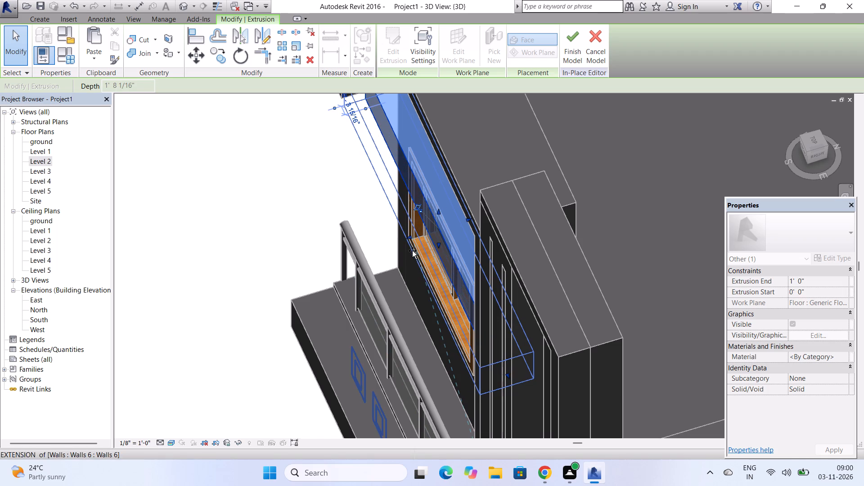
{"action": "left_click_drag", "start_coordinate": [412, 251], "coordinate": [406, 253]}
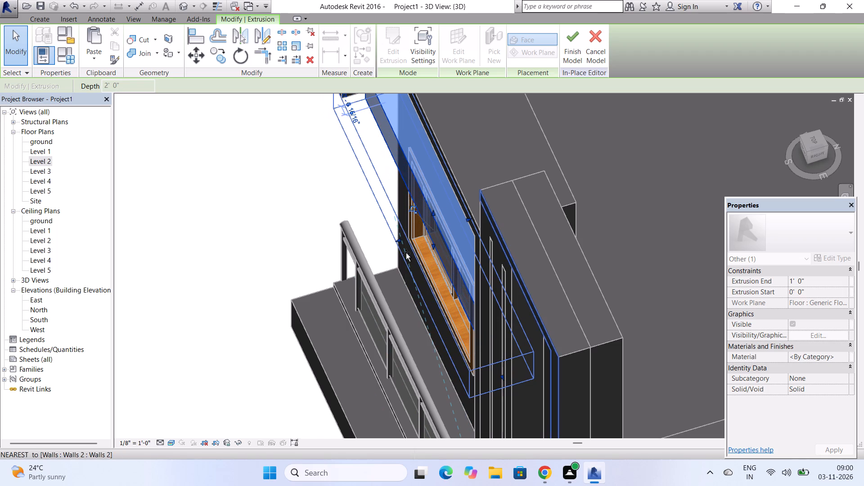
{"action": "left_click_drag", "start_coordinate": [406, 253], "coordinate": [411, 247]}
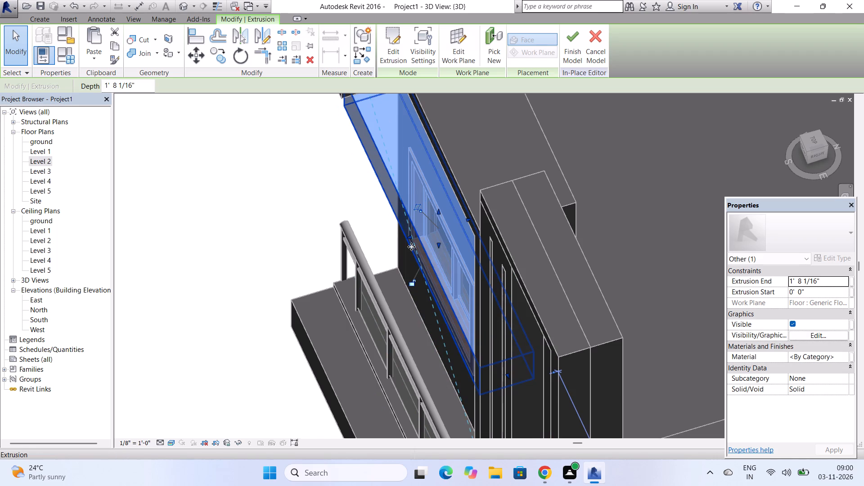
{"action": "scroll", "coordinate": [411, 247], "scroll_direction": "down", "scroll_amount": 3}
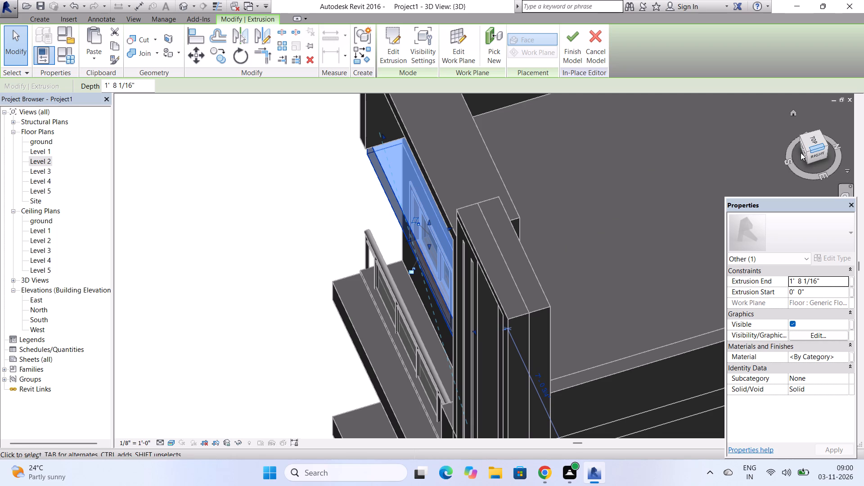
{"action": "left_click_drag", "start_coordinate": [806, 153], "coordinate": [839, 125]}
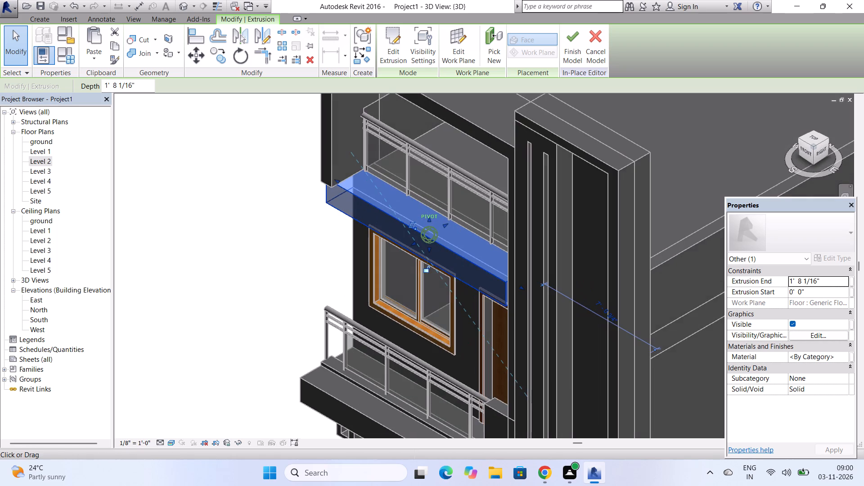
{"action": "left_click_drag", "start_coordinate": [839, 125], "coordinate": [135, 437]}
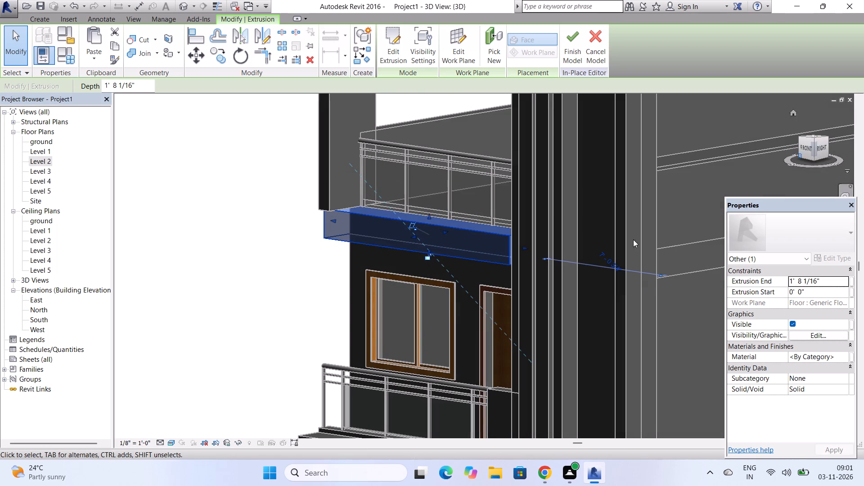
{"action": "scroll", "coordinate": [442, 249], "scroll_direction": "up", "scroll_amount": 4}
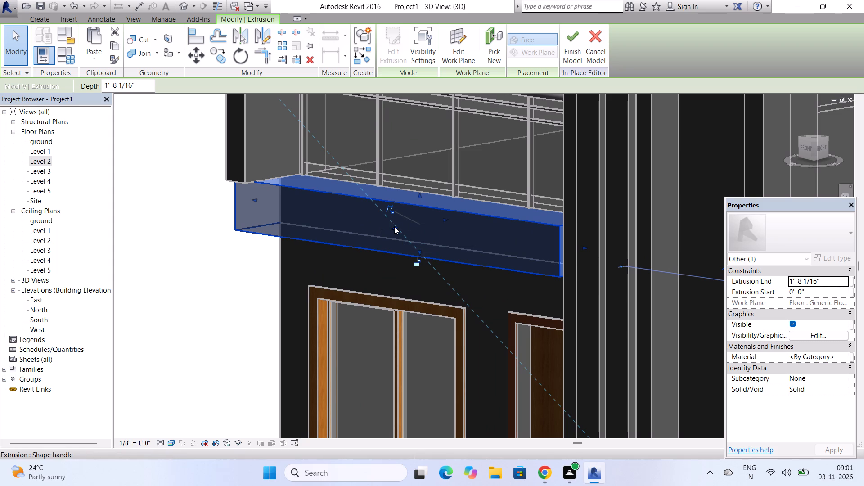
{"action": "left_click_drag", "start_coordinate": [394, 226], "coordinate": [388, 229]}
{"action": "left_click", "coordinate": [174, 263]}
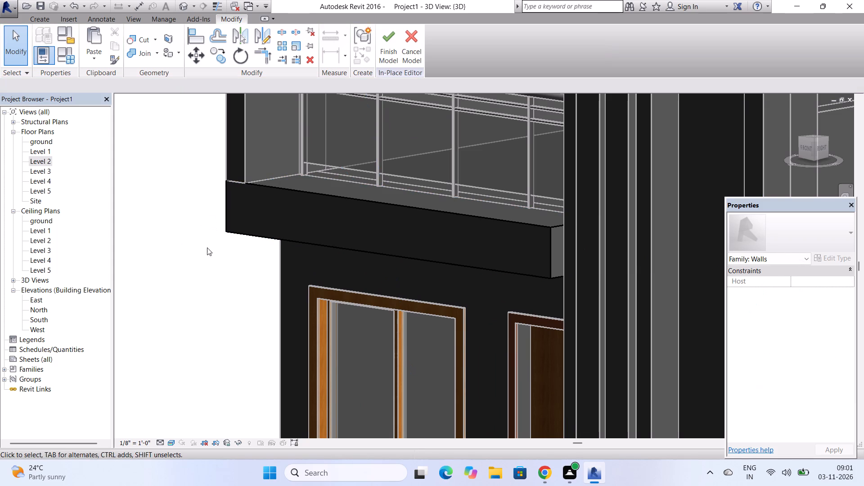
Finish the in-place floor band model and bring the house's front facade into straight-on view.
{"action": "scroll", "coordinate": [349, 207], "scroll_direction": "down", "scroll_amount": 12}
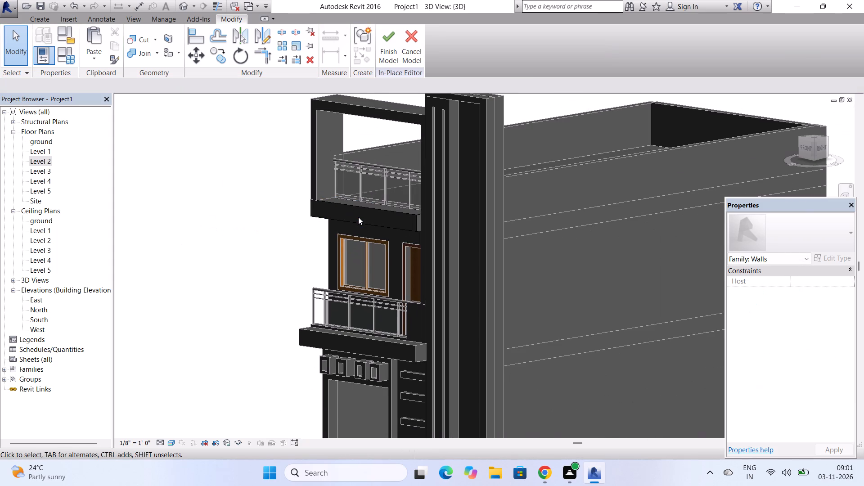
{"action": "scroll", "coordinate": [358, 217], "scroll_direction": "down", "scroll_amount": 1}
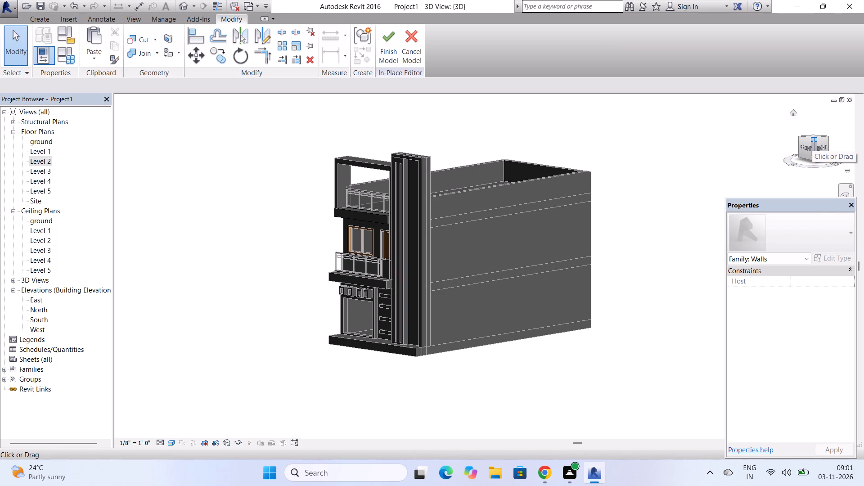
{"action": "left_click_drag", "start_coordinate": [812, 139], "coordinate": [698, 137]}
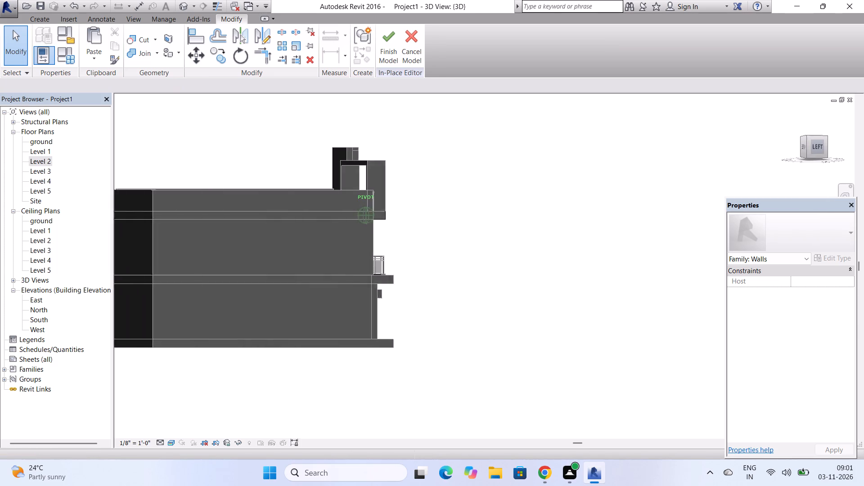
{"action": "left_click_drag", "start_coordinate": [698, 137], "coordinate": [458, 126]}
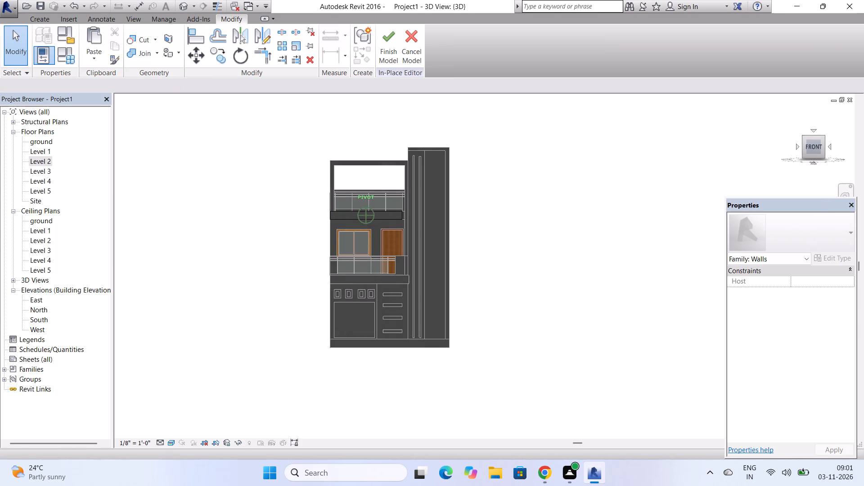
{"action": "left_click_drag", "start_coordinate": [458, 126], "coordinate": [460, 126]}
{"action": "scroll", "coordinate": [347, 264], "scroll_direction": "up", "scroll_amount": 4}
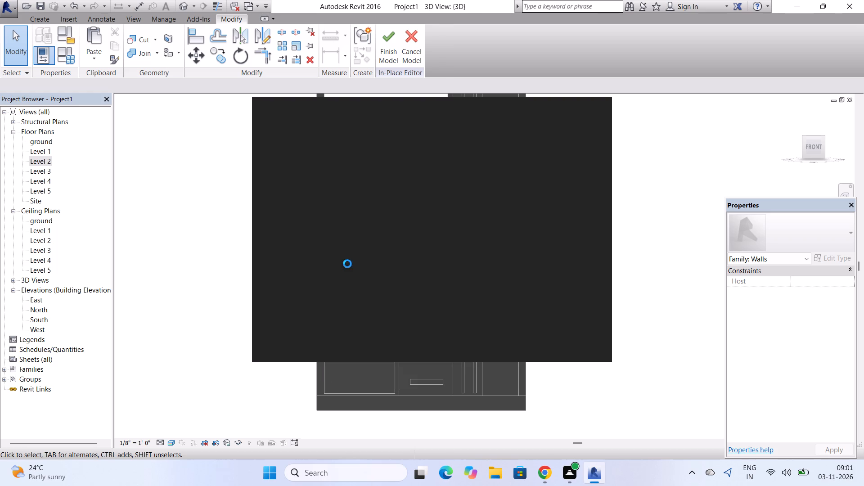
{"action": "left_click", "coordinate": [385, 59]}
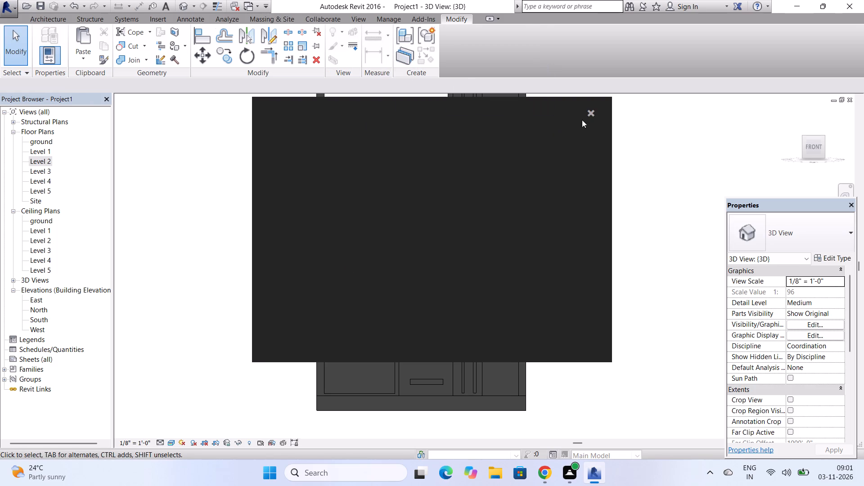
{"action": "left_click", "coordinate": [589, 111]}
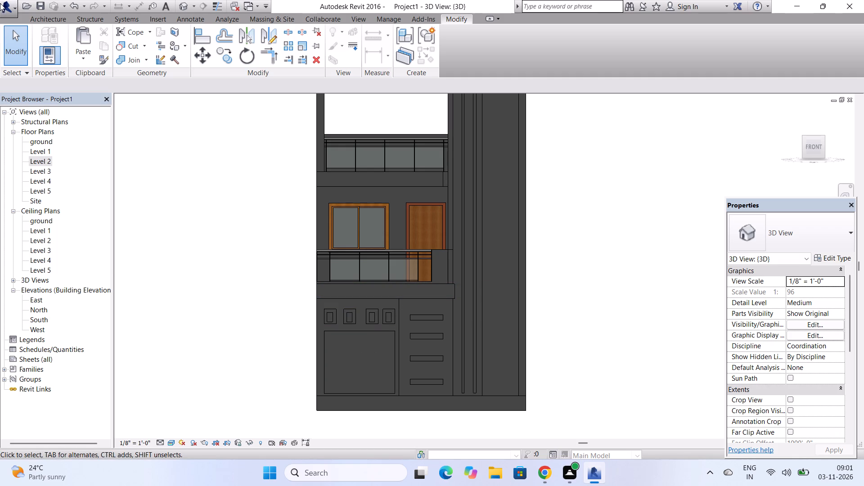
Start another in-place component in the Walls category, keeping its default name.
{"action": "left_click", "coordinate": [38, 18]}
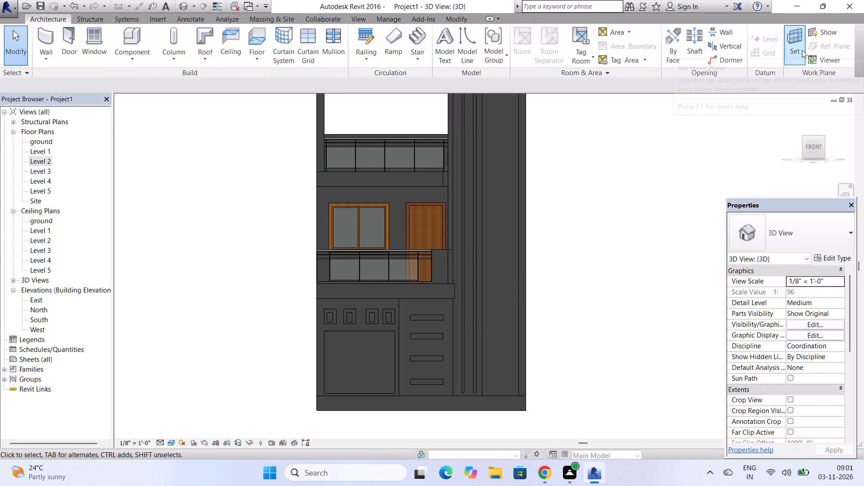
{"action": "left_click", "coordinate": [121, 59]}
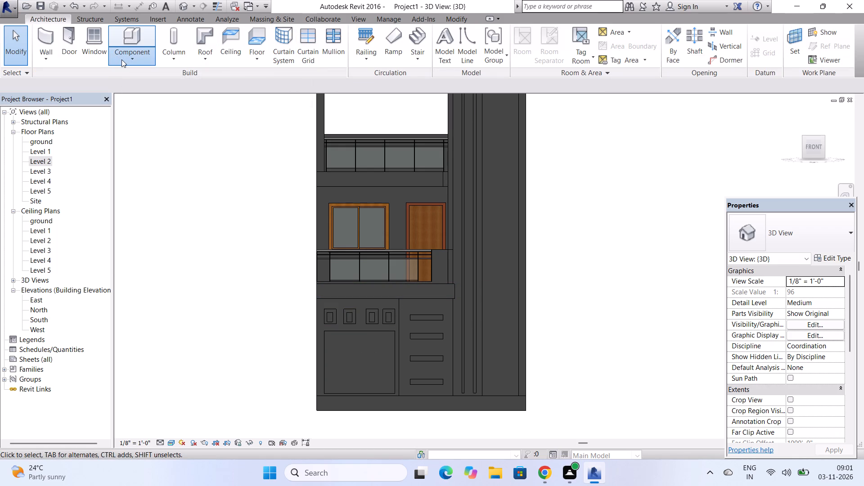
{"action": "left_click_drag", "start_coordinate": [149, 102], "coordinate": [152, 113]}
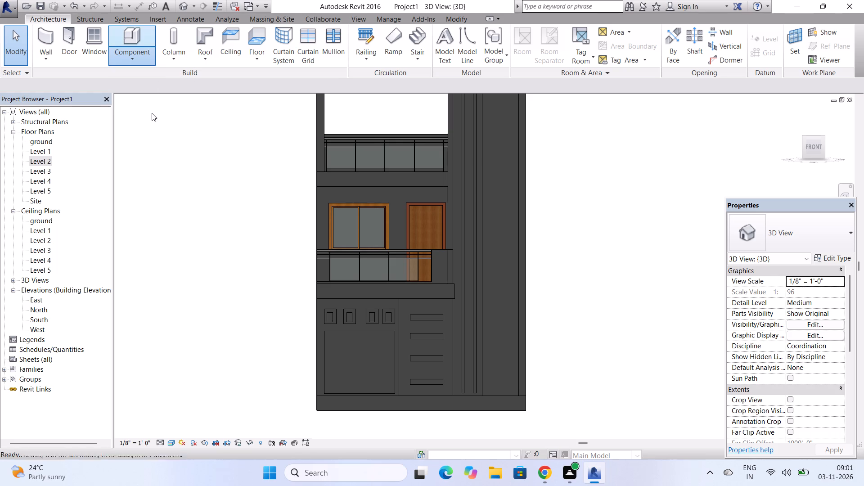
{"action": "scroll", "coordinate": [451, 180], "scroll_direction": "down", "scroll_amount": 13}
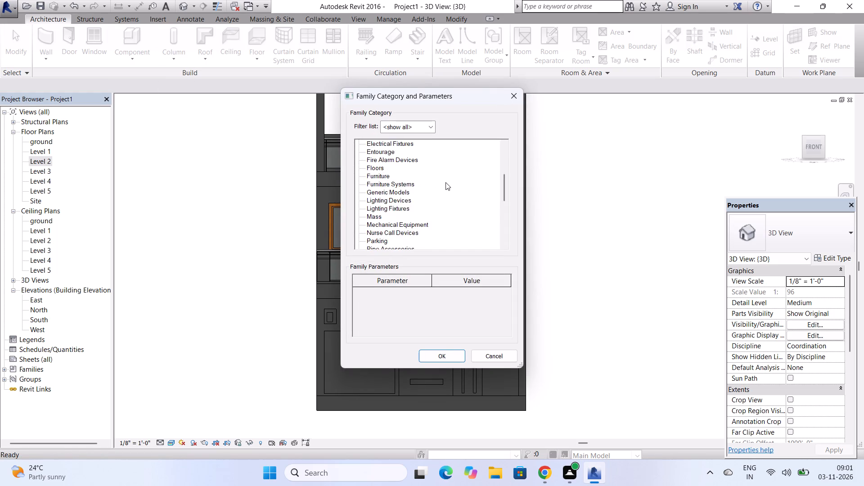
{"action": "scroll", "coordinate": [445, 182], "scroll_direction": "down", "scroll_amount": 20}
{"action": "scroll", "coordinate": [445, 182], "scroll_direction": "down", "scroll_amount": 8}
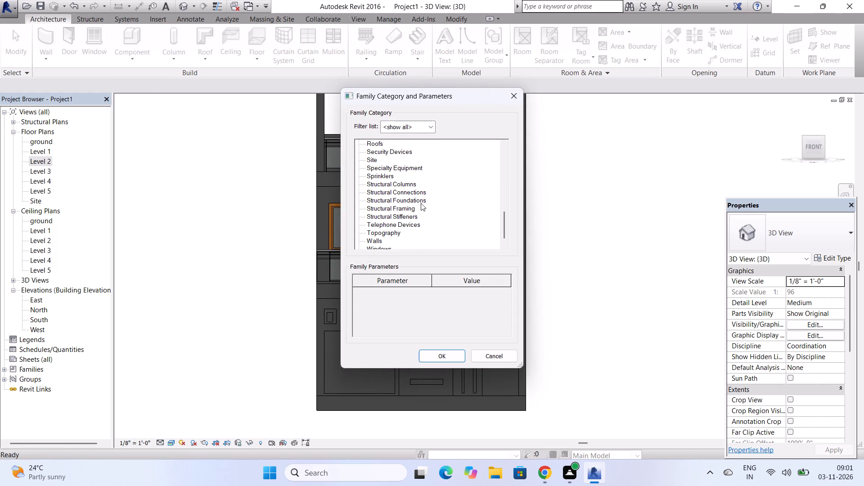
{"action": "left_click", "coordinate": [375, 230]}
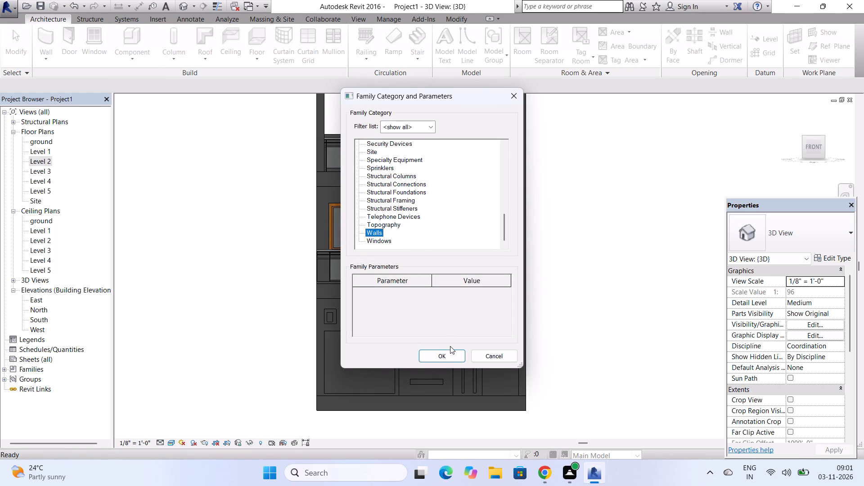
{"action": "left_click", "coordinate": [450, 358]}
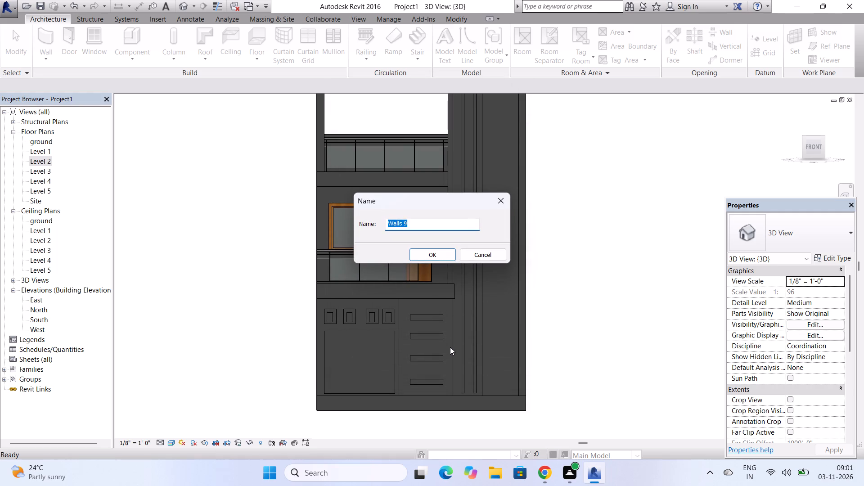
{"action": "left_click", "coordinate": [447, 251]}
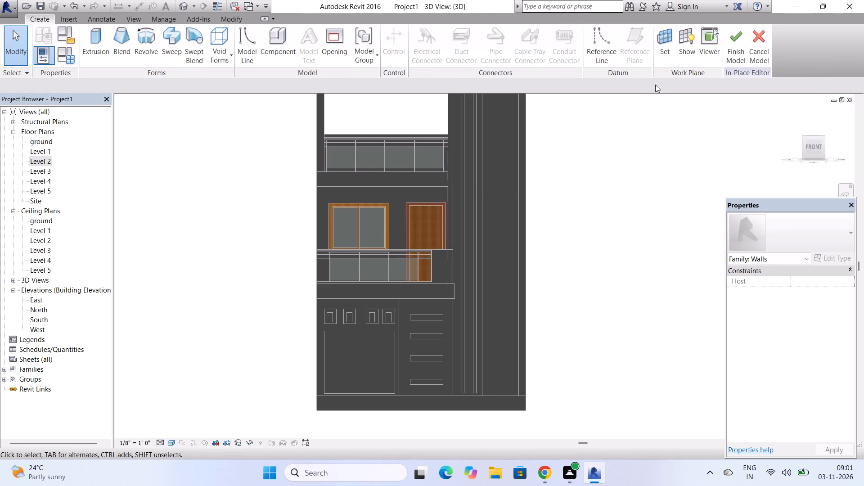
Set the work plane by picking the front face of the upper floor band.
{"action": "left_click", "coordinate": [667, 45]}
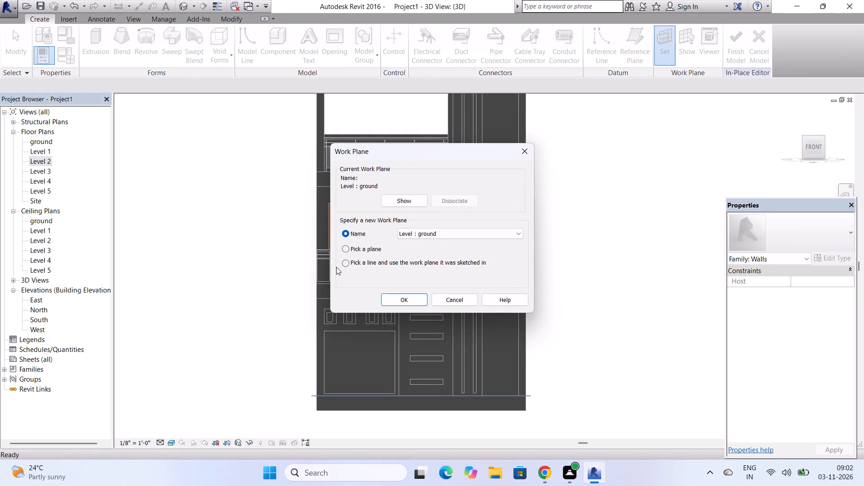
{"action": "left_click", "coordinate": [348, 248]}
{"action": "left_click", "coordinate": [414, 299]}
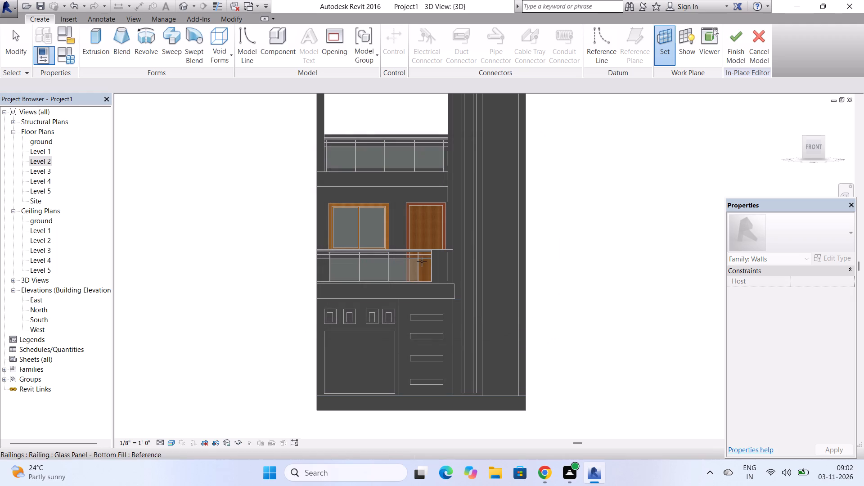
{"action": "scroll", "coordinate": [435, 193], "scroll_direction": "up", "scroll_amount": 6}
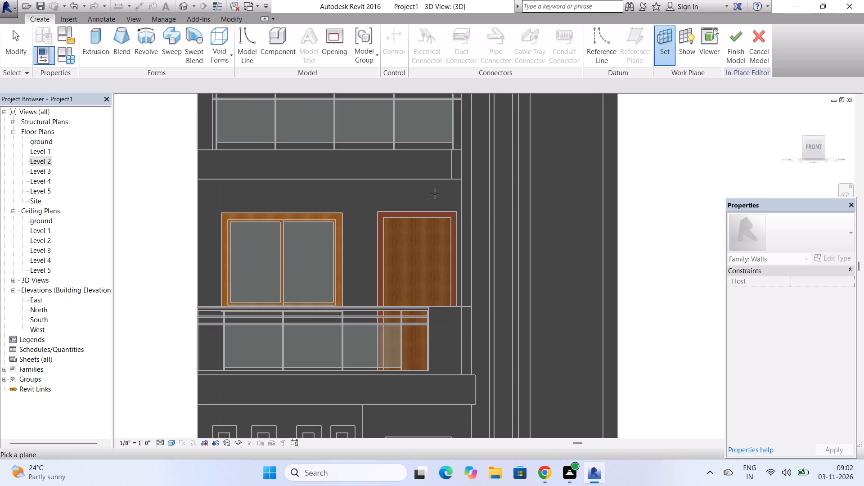
{"action": "scroll", "coordinate": [435, 193], "scroll_direction": "down", "scroll_amount": 2}
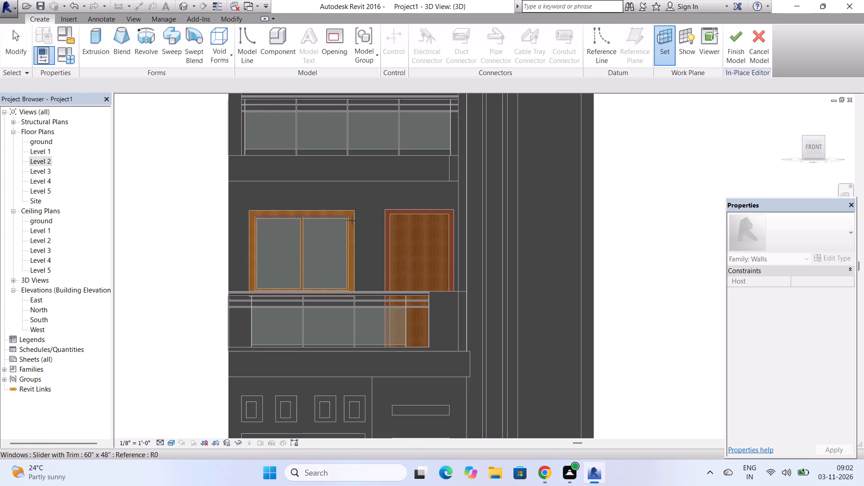
{"action": "left_click", "coordinate": [412, 180]}
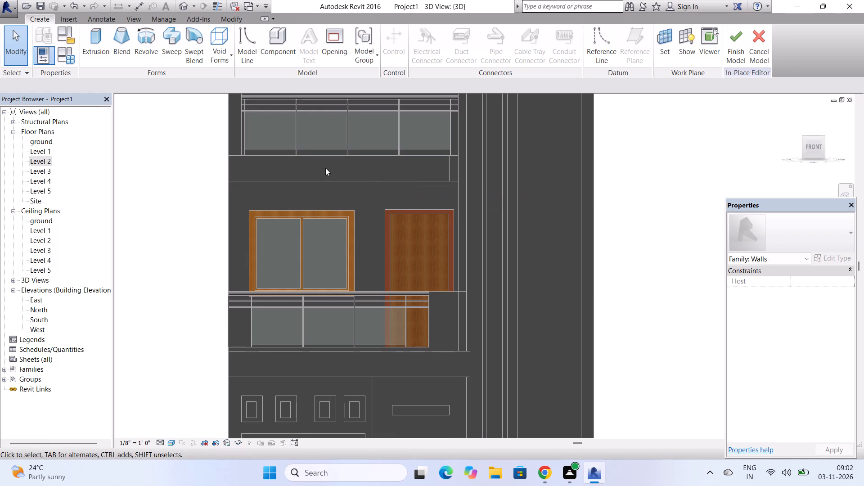
Start an Extrusion with an outer rectangle about 12' 4" by 8' 8", from the upper slab's lower outer corner to the lower balcony slab's top tower-side corner.
{"action": "left_click", "coordinate": [90, 47]}
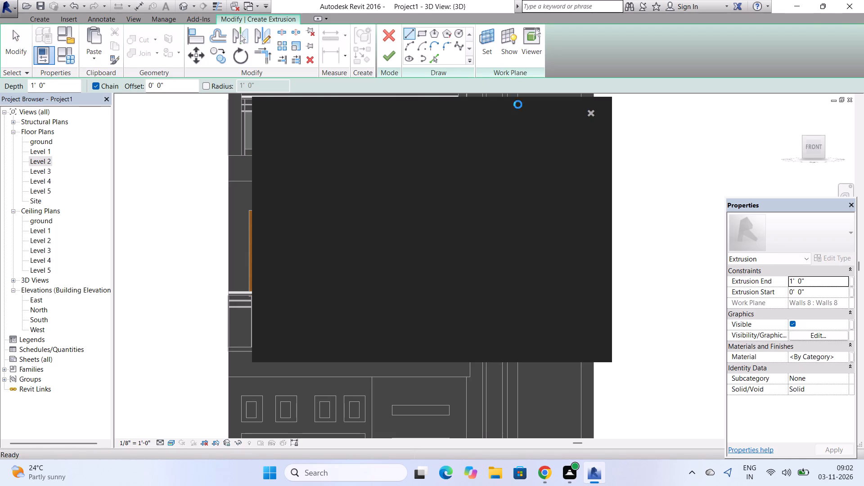
{"action": "left_click", "coordinate": [595, 112]}
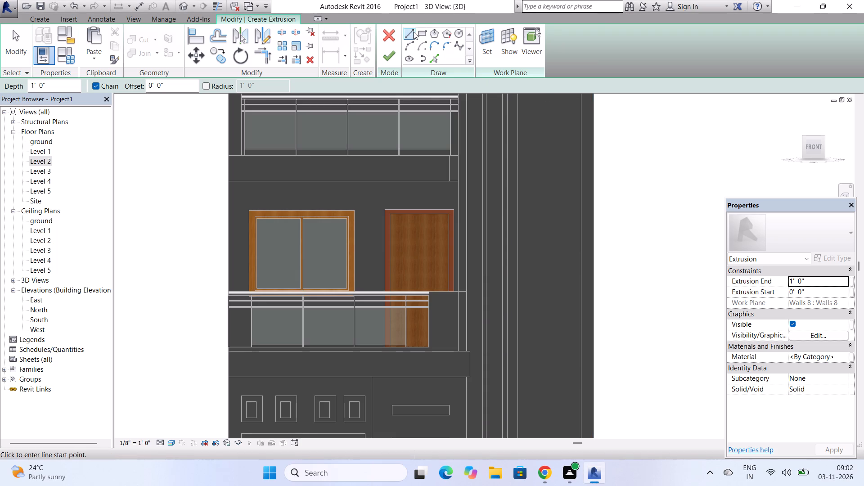
{"action": "left_click", "coordinate": [418, 31]}
{"action": "scroll", "coordinate": [221, 177], "scroll_direction": "up", "scroll_amount": 2}
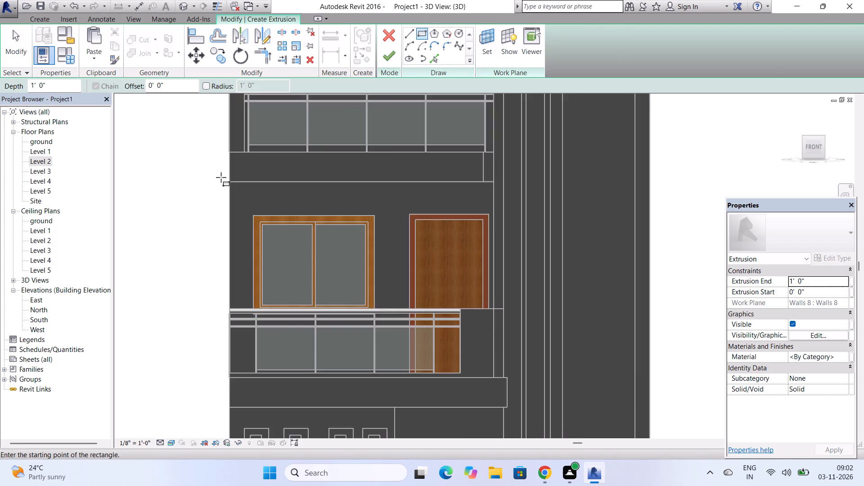
{"action": "scroll", "coordinate": [226, 184], "scroll_direction": "up", "scroll_amount": 1}
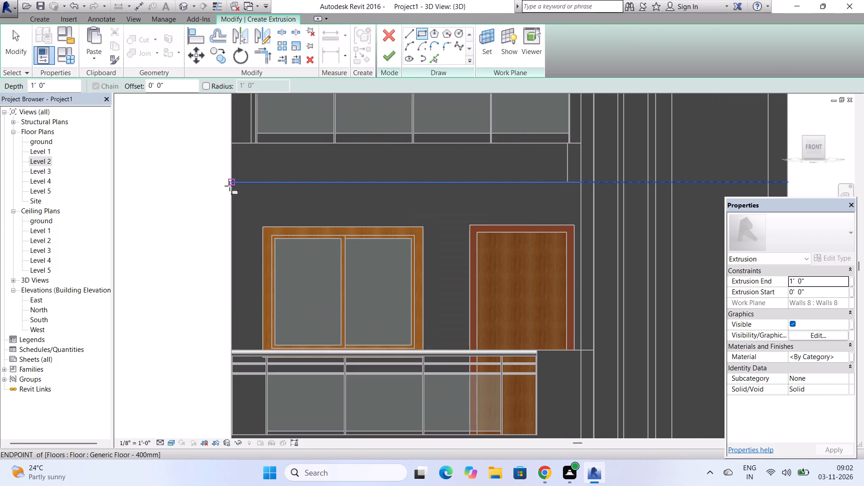
{"action": "left_click", "coordinate": [229, 186]}
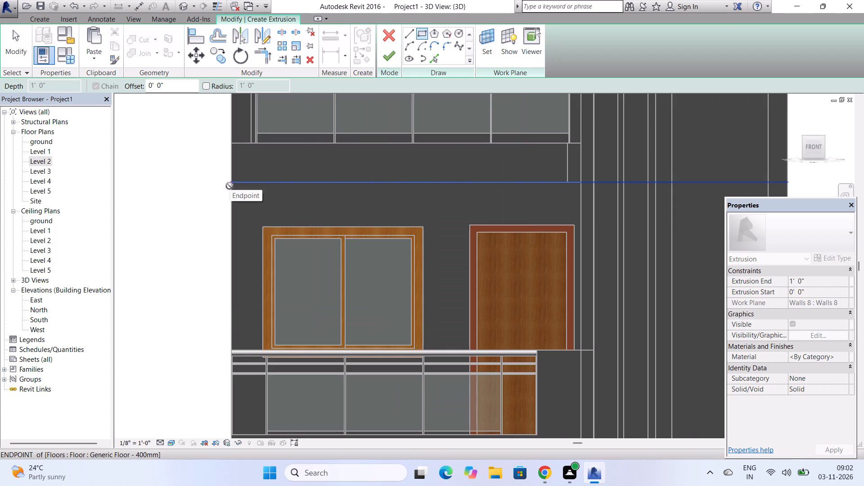
{"action": "scroll", "coordinate": [229, 186], "scroll_direction": "down", "scroll_amount": 3}
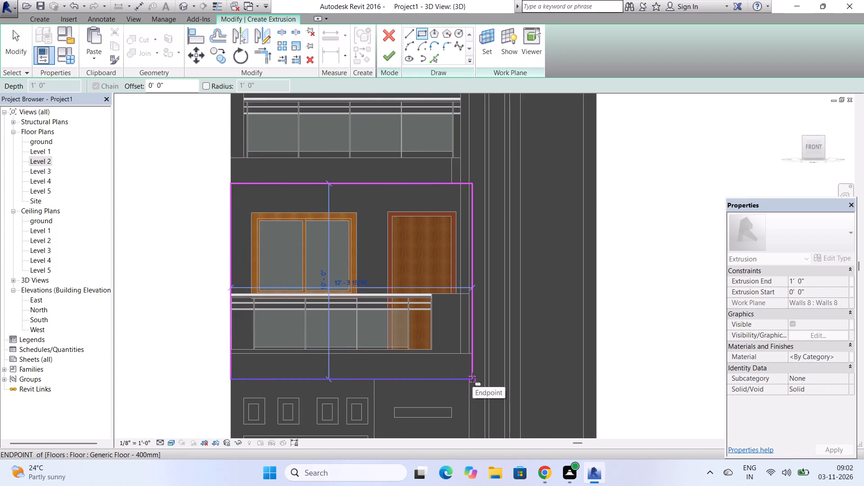
{"action": "scroll", "coordinate": [472, 378], "scroll_direction": "up", "scroll_amount": 3}
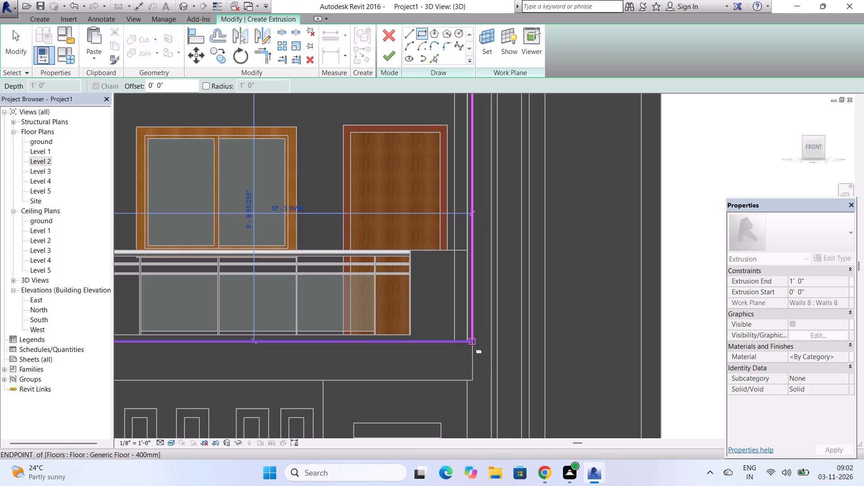
{"action": "left_click", "coordinate": [473, 345]}
Sketch a smaller rectangle inside the outer one, enclosing the window and door and ending just above the balcony floor, to form a frame profile.
{"action": "scroll", "coordinate": [472, 349], "scroll_direction": "down", "scroll_amount": 3}
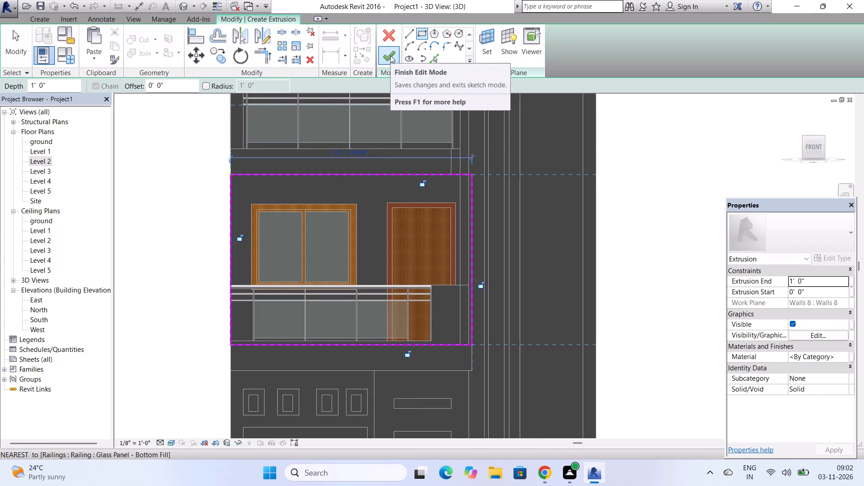
{"action": "left_click", "coordinate": [420, 36]}
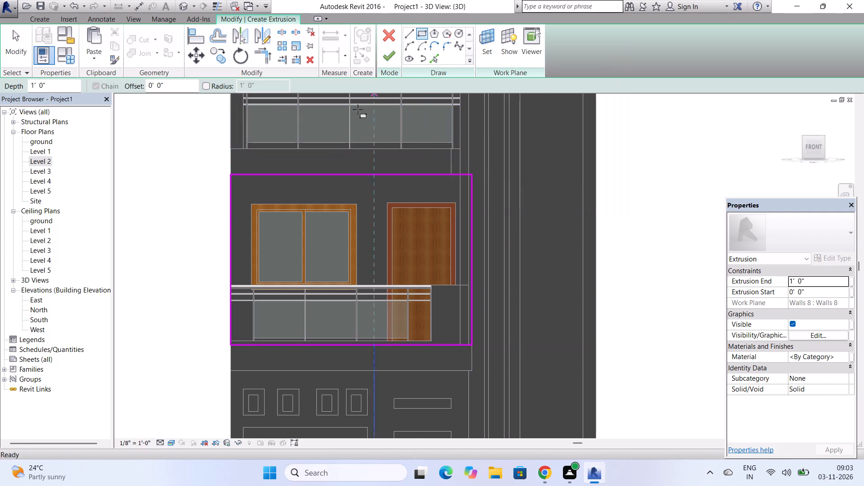
{"action": "scroll", "coordinate": [249, 198], "scroll_direction": "up", "scroll_amount": 1}
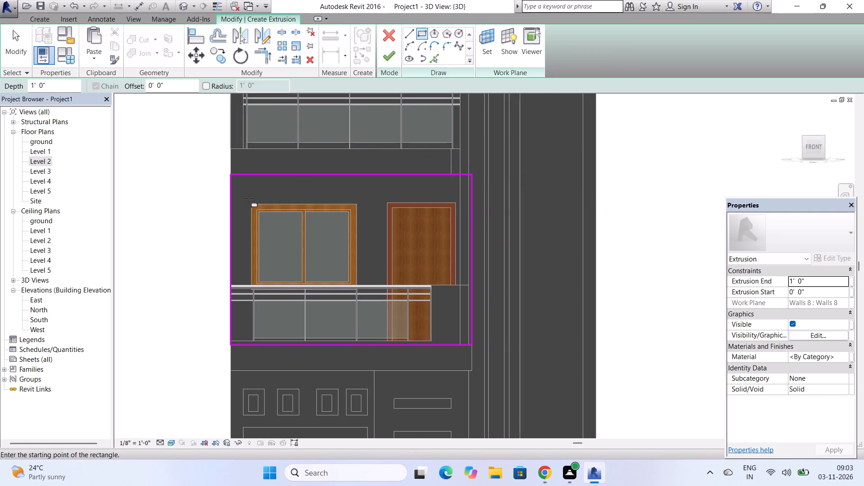
{"action": "scroll", "coordinate": [249, 198], "scroll_direction": "up", "scroll_amount": 2}
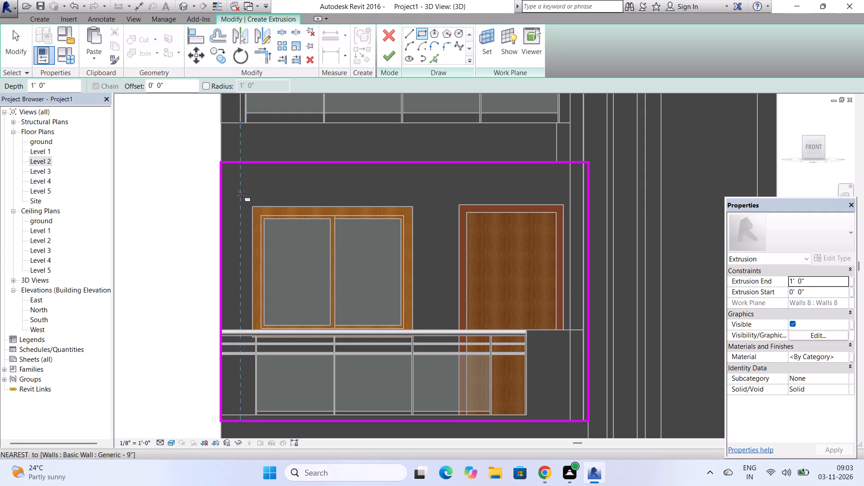
{"action": "left_click", "coordinate": [242, 193]}
{"action": "scroll", "coordinate": [242, 193], "scroll_direction": "down", "scroll_amount": 2}
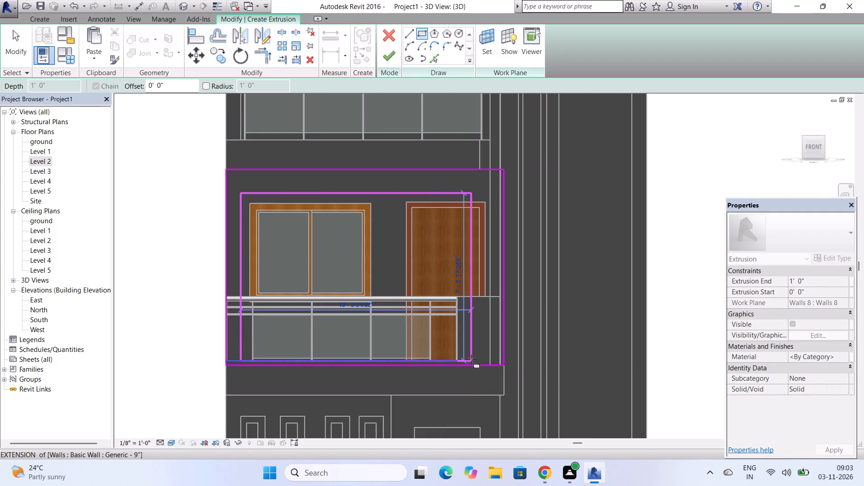
{"action": "scroll", "coordinate": [493, 357], "scroll_direction": "up", "scroll_amount": 4}
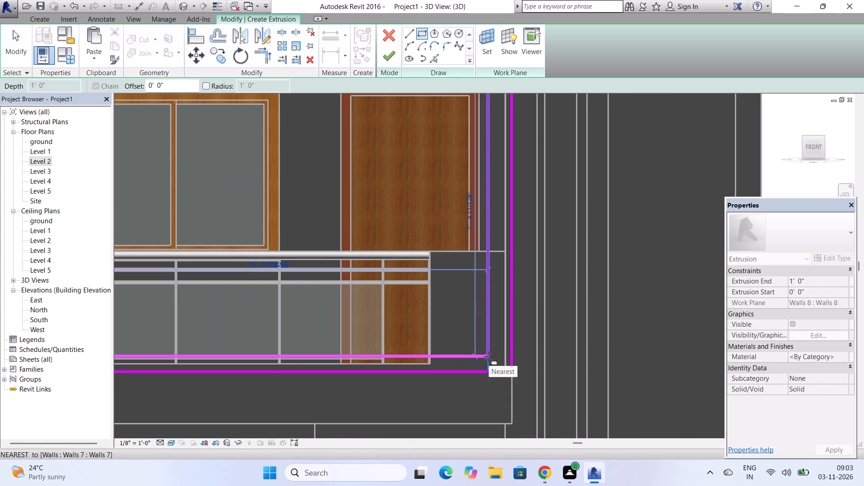
{"action": "left_click", "coordinate": [489, 356]}
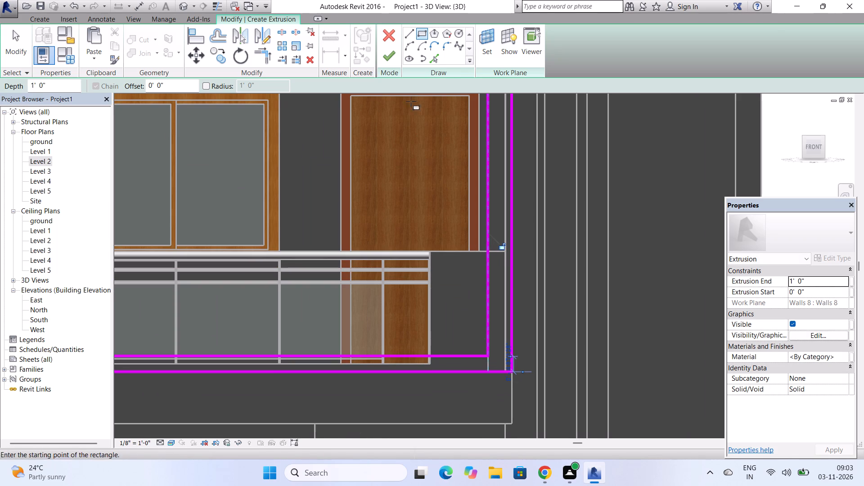
Complete the 1' 0" deep frame extrusion and finish the in-place model.
{"action": "left_click", "coordinate": [387, 58]}
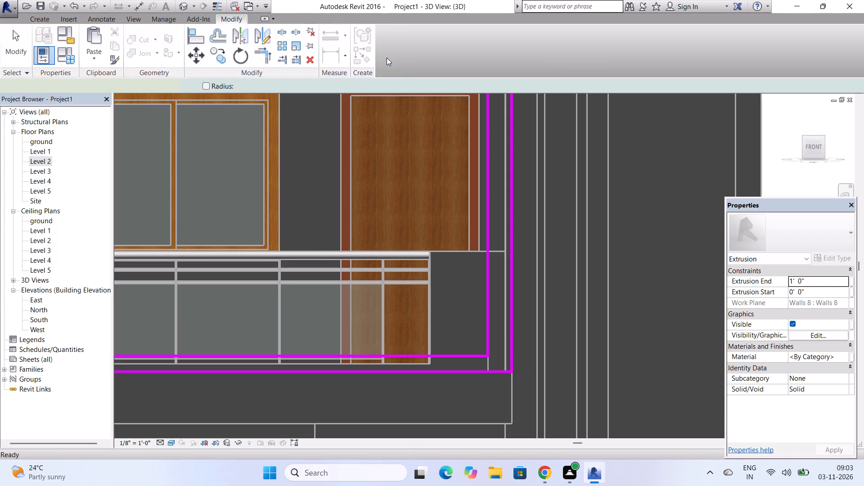
{"action": "scroll", "coordinate": [551, 196], "scroll_direction": "down", "scroll_amount": 3}
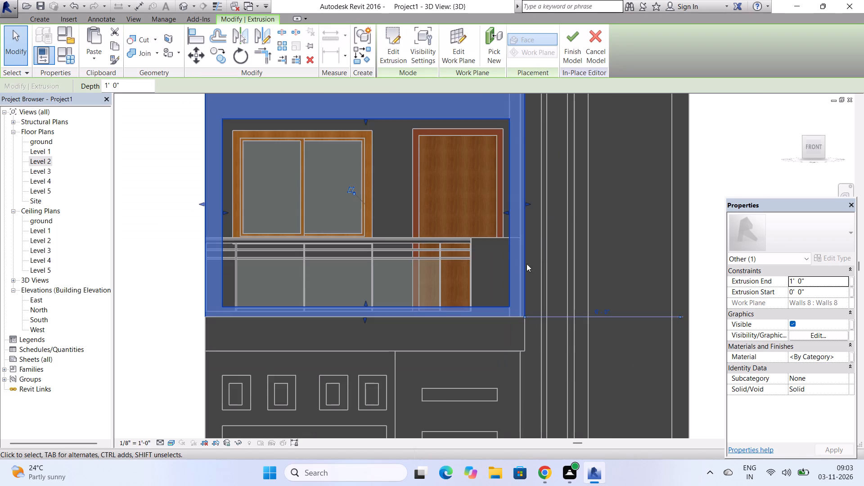
{"action": "scroll", "coordinate": [522, 269], "scroll_direction": "down", "scroll_amount": 2}
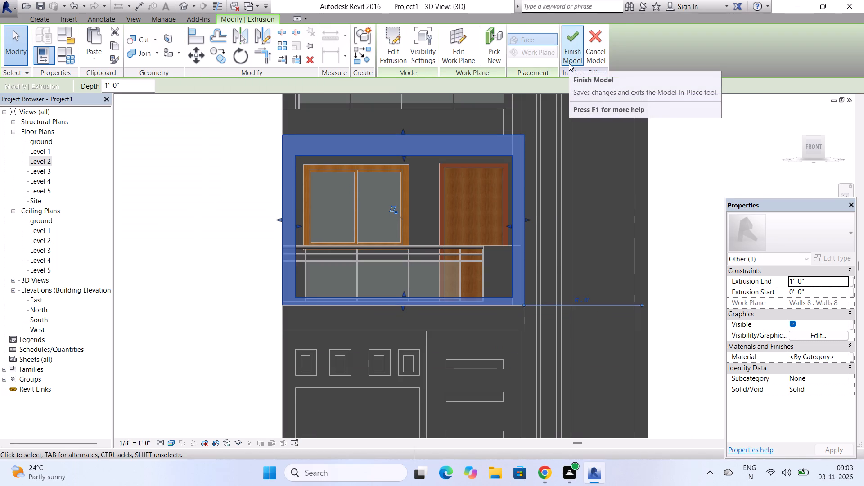
{"action": "left_click", "coordinate": [569, 63]}
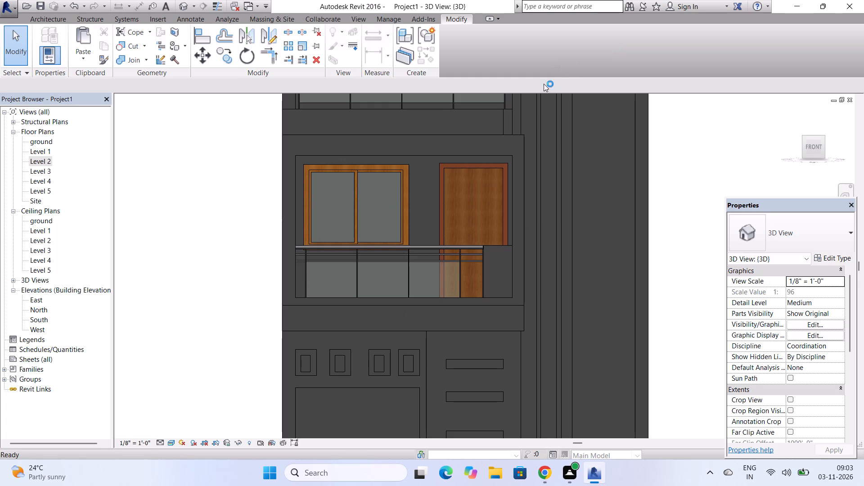
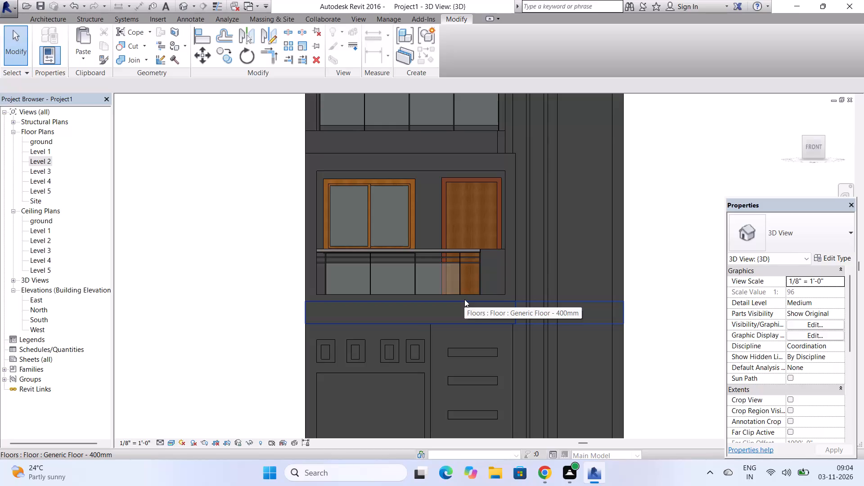
Push the middle-floor frame's outer face back into the building, past the floor band's front face, to an extrusion end of about -1' 7".
{"action": "scroll", "coordinate": [464, 300], "scroll_direction": "up", "scroll_amount": 1}
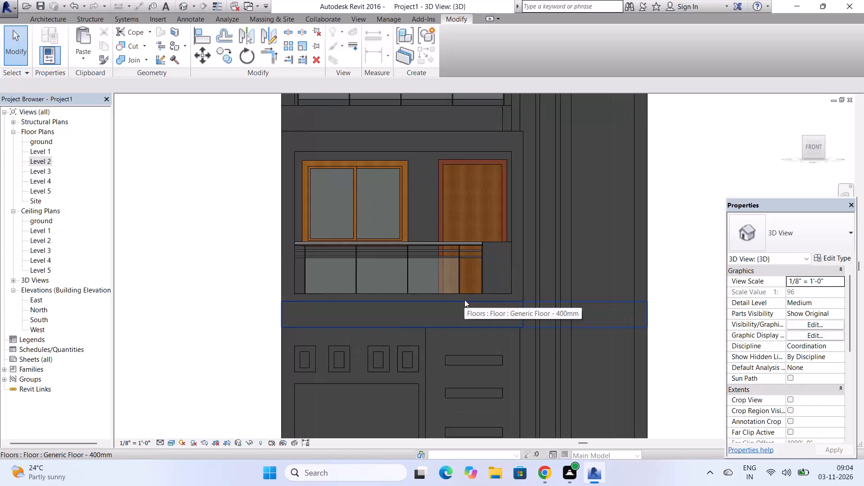
{"action": "scroll", "coordinate": [464, 300], "scroll_direction": "down", "scroll_amount": 3}
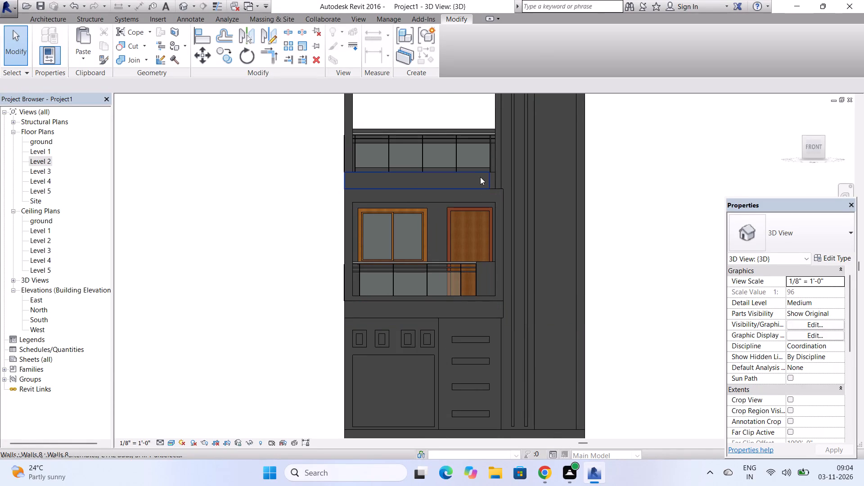
{"action": "scroll", "coordinate": [480, 177], "scroll_direction": "up", "scroll_amount": 2}
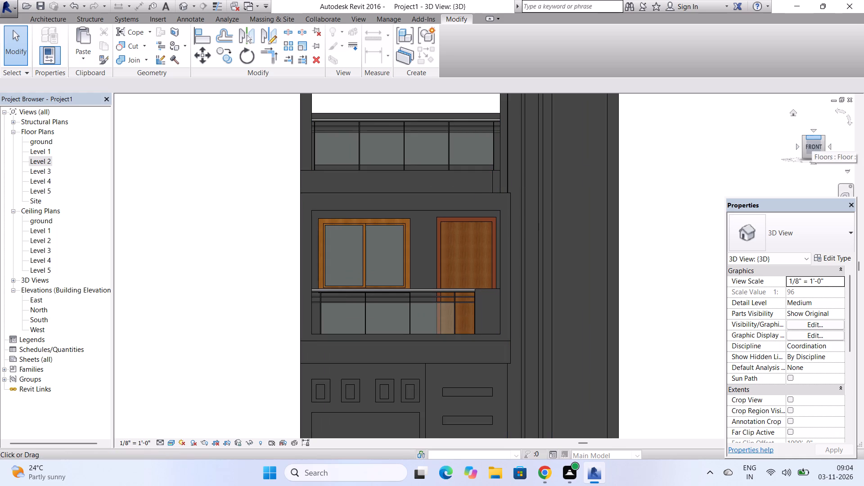
{"action": "left_click_drag", "start_coordinate": [802, 136], "coordinate": [760, 160]}
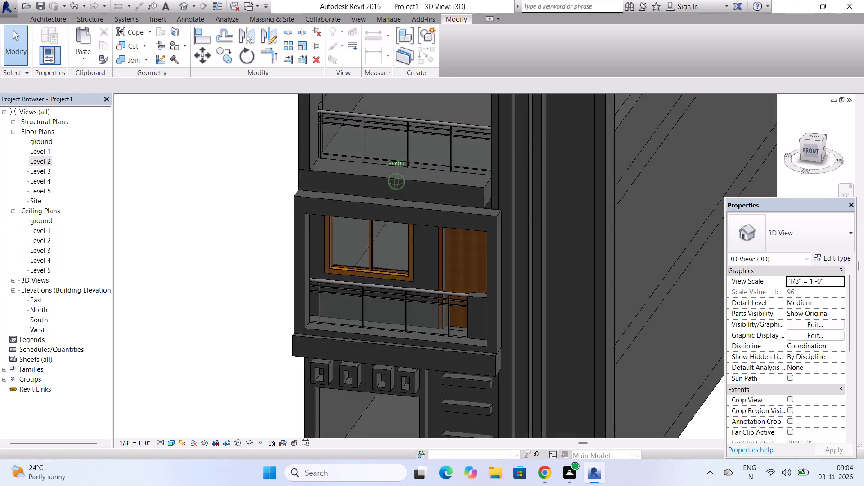
{"action": "left_click_drag", "start_coordinate": [760, 160], "coordinate": [682, 171]}
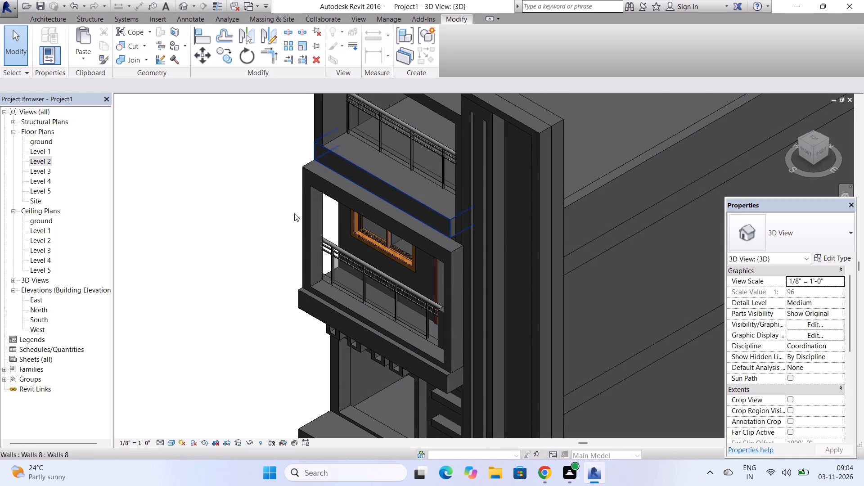
{"action": "scroll", "coordinate": [402, 216], "scroll_direction": "up", "scroll_amount": 2}
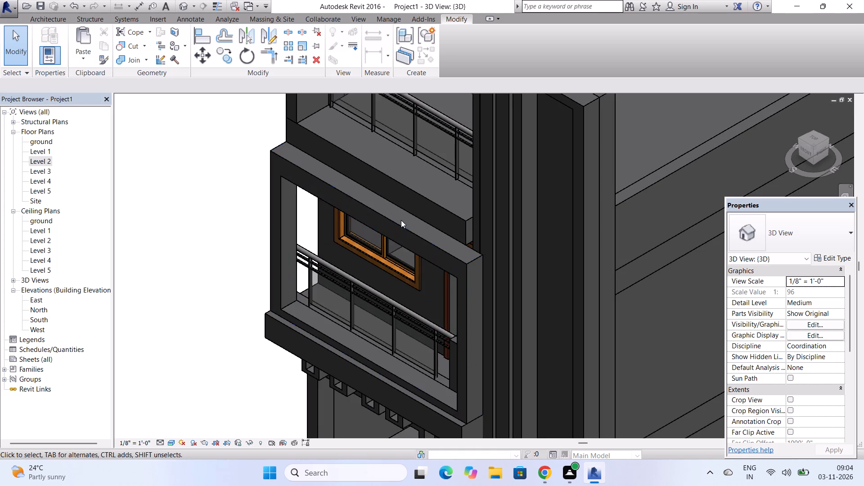
{"action": "left_click", "coordinate": [390, 224]}
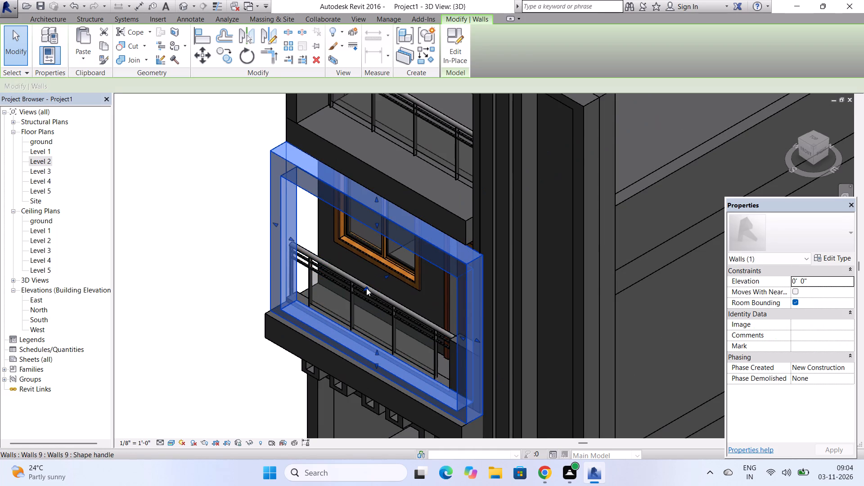
{"action": "left_click_drag", "start_coordinate": [366, 288], "coordinate": [391, 278]}
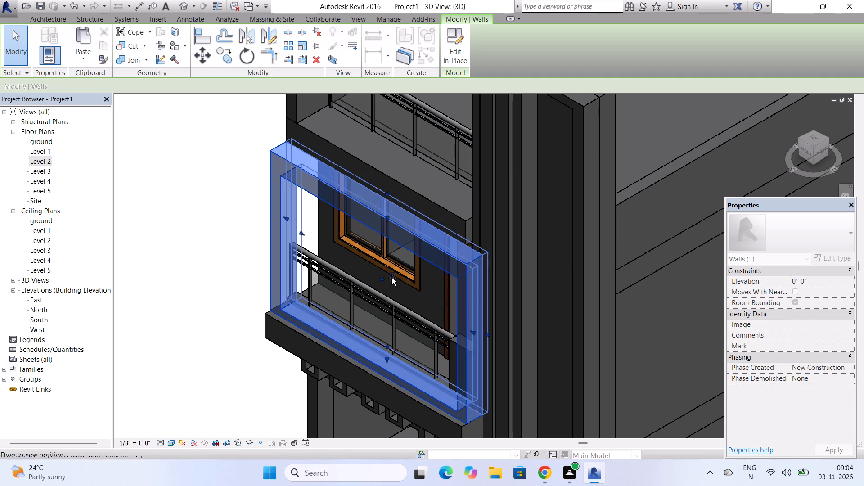
{"action": "left_click_drag", "start_coordinate": [391, 278], "coordinate": [409, 263]}
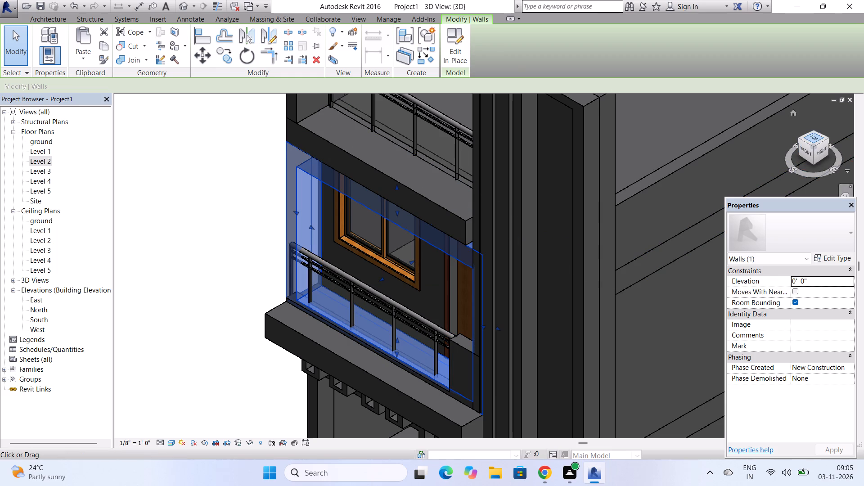
Edit the frame's extrusion sketch, moving its outer tower-side vertical line inward onto the adjacent wall edge, and finish the in-place model.
{"action": "left_click_drag", "start_coordinate": [798, 138], "coordinate": [125, 117]}
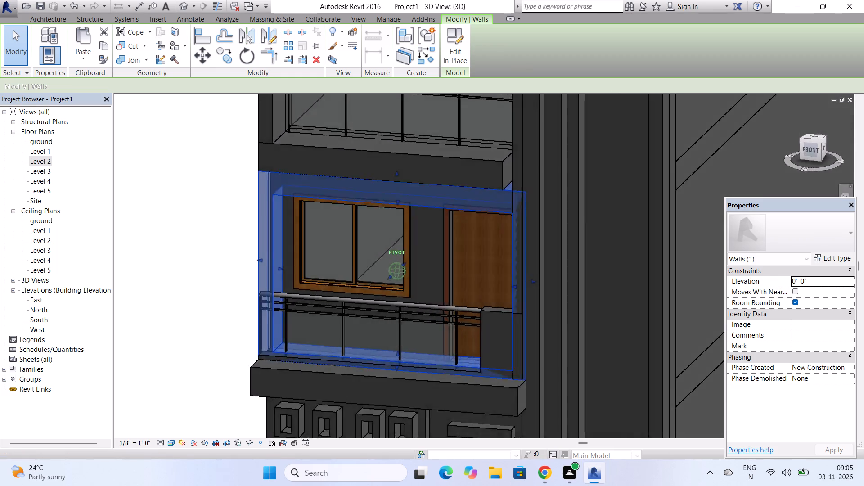
{"action": "left_click_drag", "start_coordinate": [125, 117], "coordinate": [821, 160]}
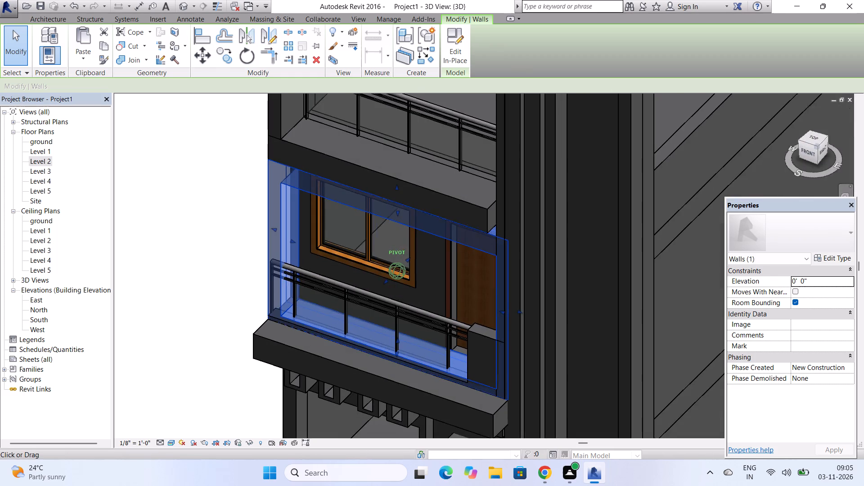
{"action": "left_click_drag", "start_coordinate": [821, 160], "coordinate": [138, 139]}
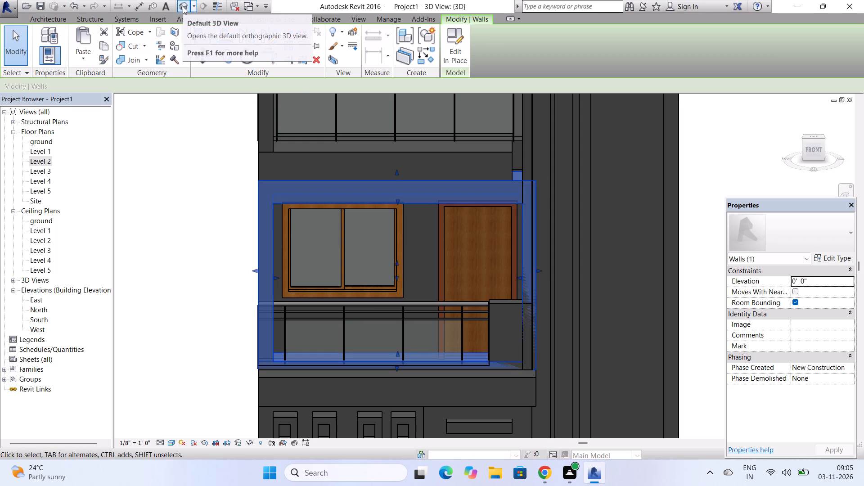
{"action": "left_click", "coordinate": [178, 160]}
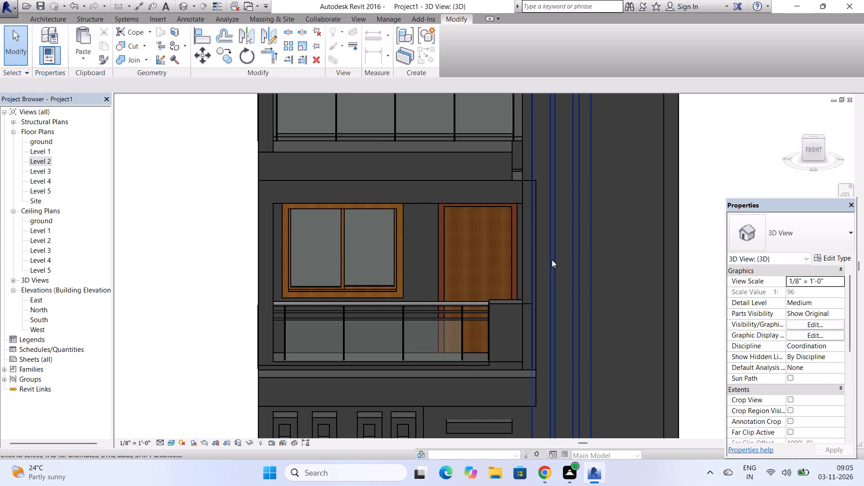
{"action": "scroll", "coordinate": [534, 262], "scroll_direction": "up", "scroll_amount": 5}
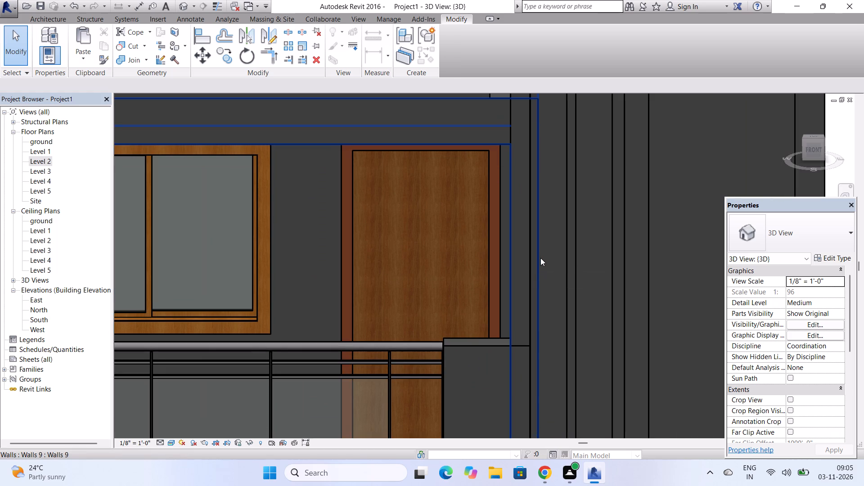
{"action": "double_click", "coordinate": [539, 262]}
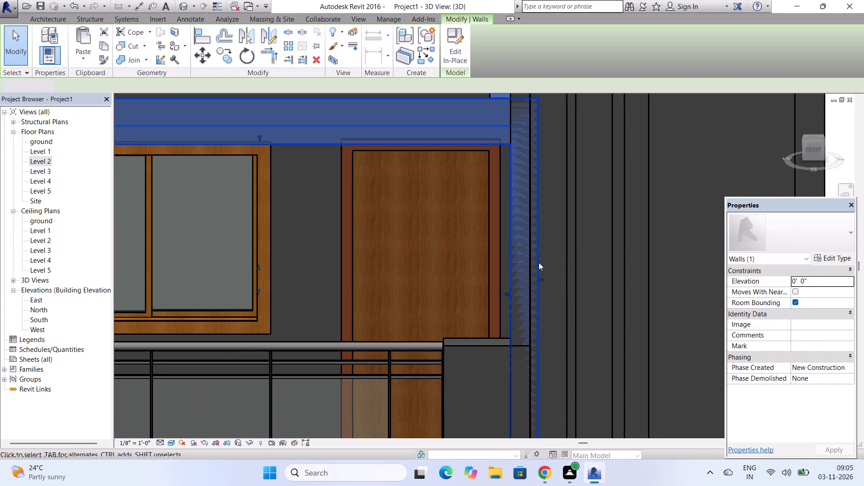
{"action": "double_click", "coordinate": [539, 262]}
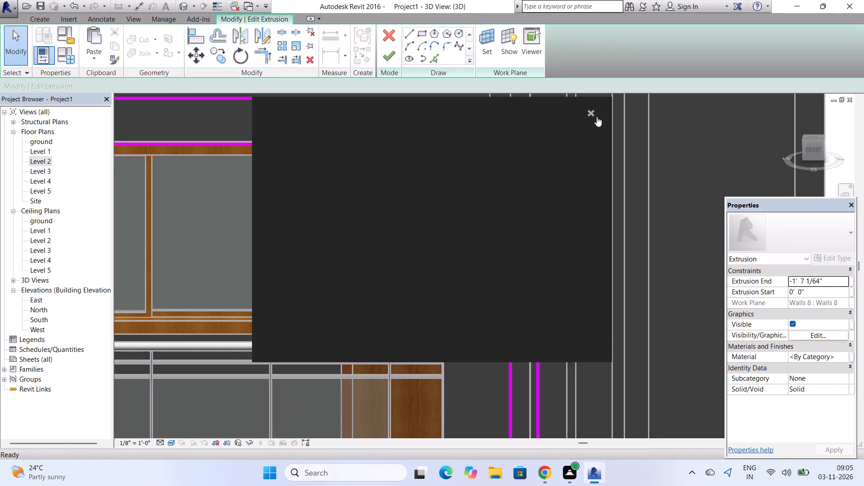
{"action": "left_click", "coordinate": [590, 113]}
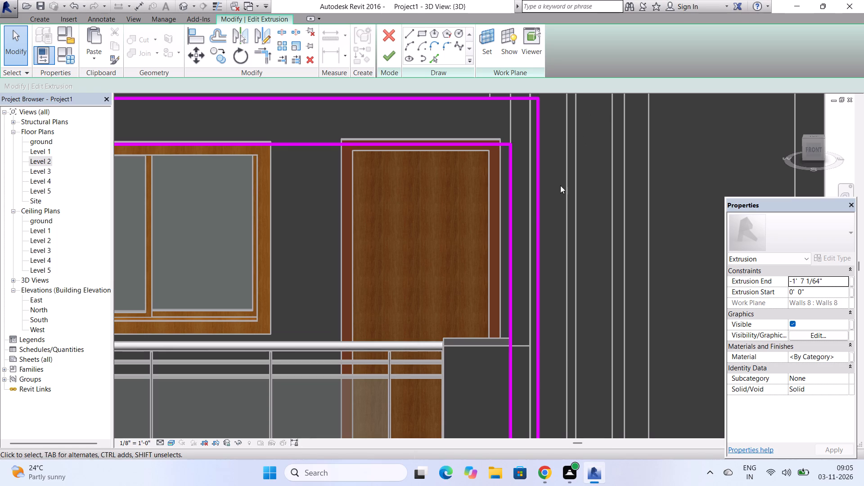
{"action": "left_click_drag", "start_coordinate": [538, 225], "coordinate": [524, 228]}
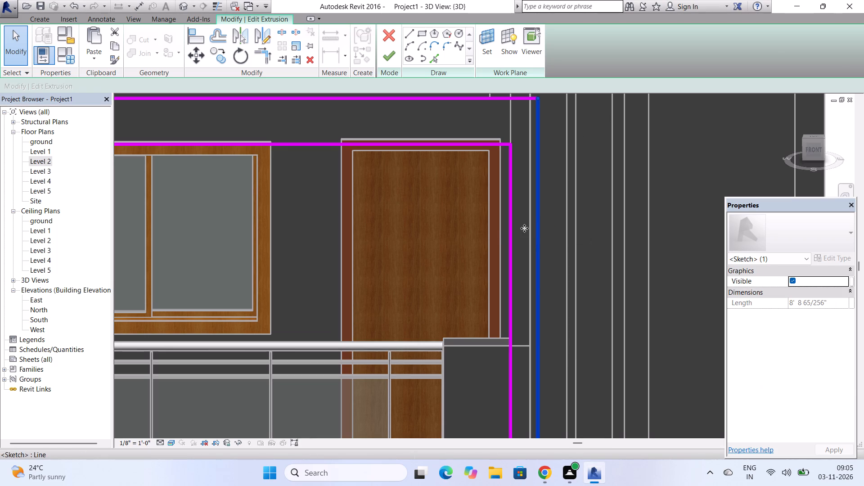
{"action": "left_click_drag", "start_coordinate": [524, 228], "coordinate": [519, 234]}
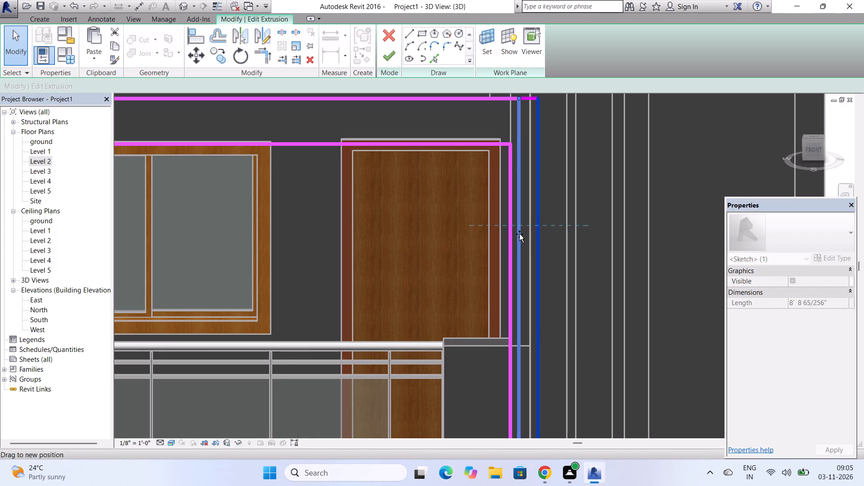
{"action": "left_click_drag", "start_coordinate": [519, 234], "coordinate": [529, 236]}
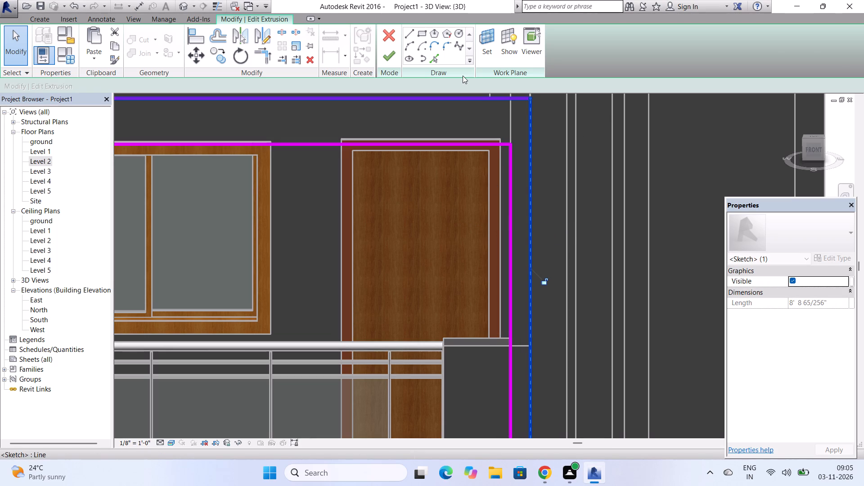
{"action": "left_click", "coordinate": [395, 59]}
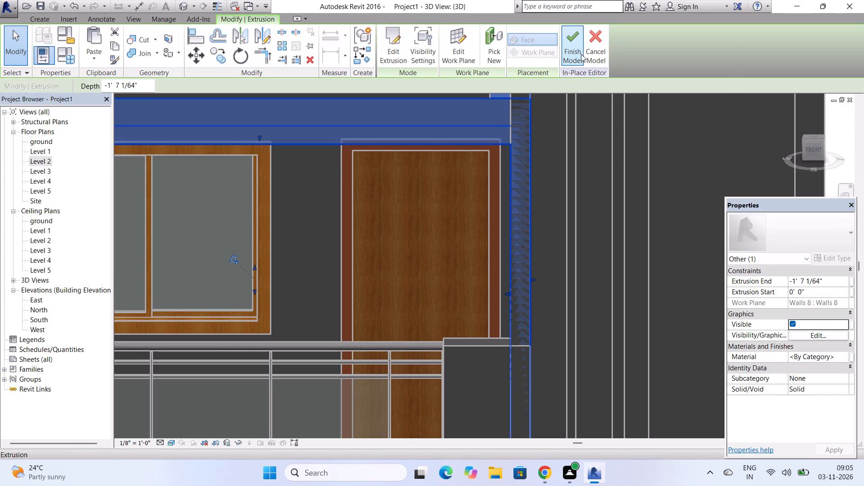
{"action": "left_click", "coordinate": [581, 54]}
Examine how the middle-floor frame meets the upper floor band, the balcony slab and the tower from the front and at an angle.
{"action": "scroll", "coordinate": [488, 210], "scroll_direction": "down", "scroll_amount": 8}
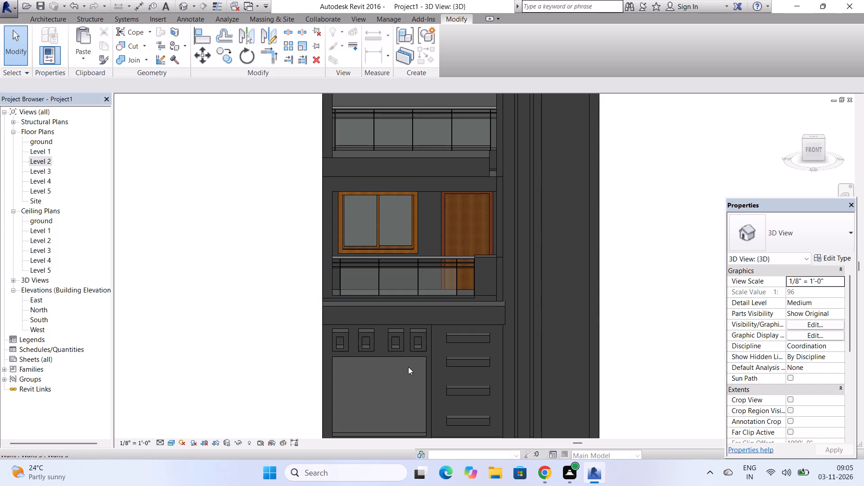
{"action": "scroll", "coordinate": [477, 181], "scroll_direction": "up", "scroll_amount": 7}
{"action": "scroll", "coordinate": [477, 181], "scroll_direction": "down", "scroll_amount": 4}
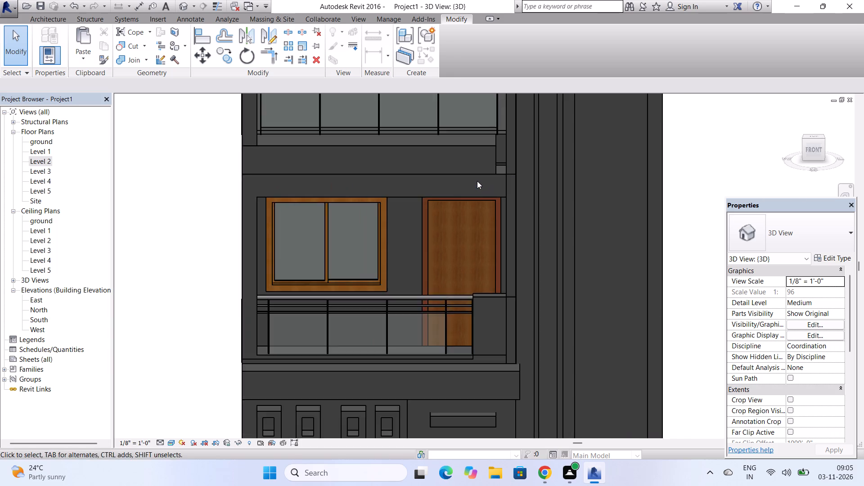
{"action": "scroll", "coordinate": [477, 181], "scroll_direction": "down", "scroll_amount": 3}
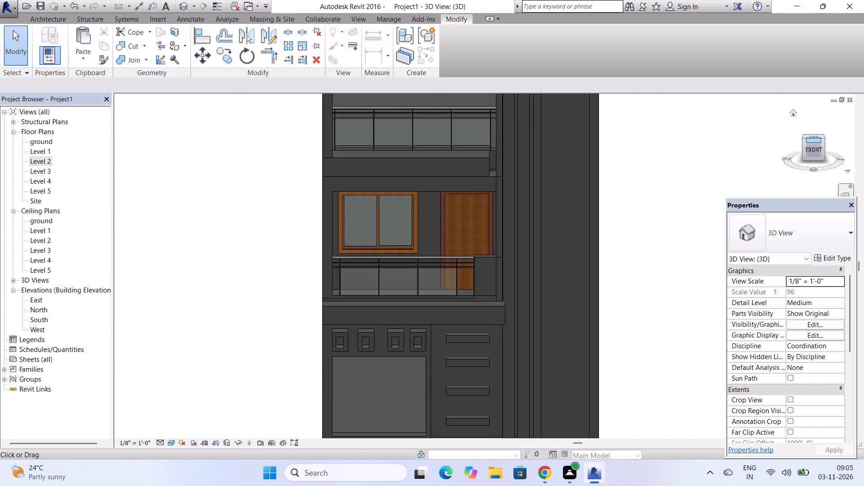
{"action": "left_click_drag", "start_coordinate": [805, 139], "coordinate": [796, 160]}
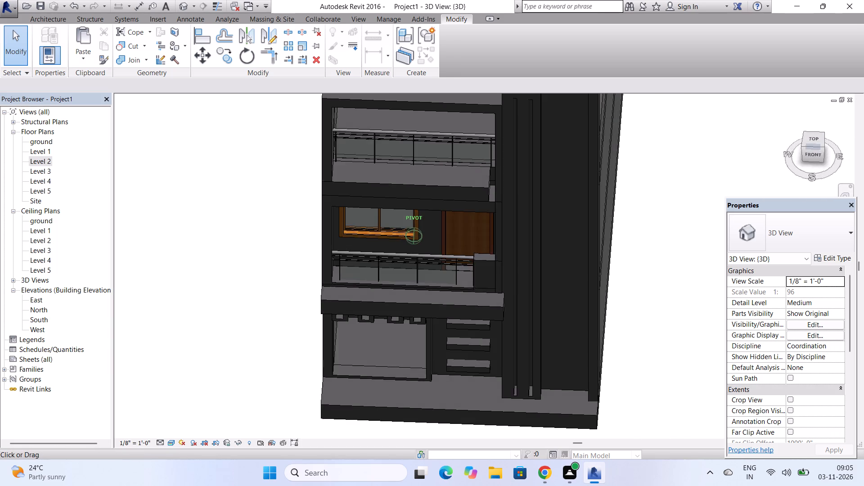
{"action": "left_click_drag", "start_coordinate": [796, 160], "coordinate": [712, 166]}
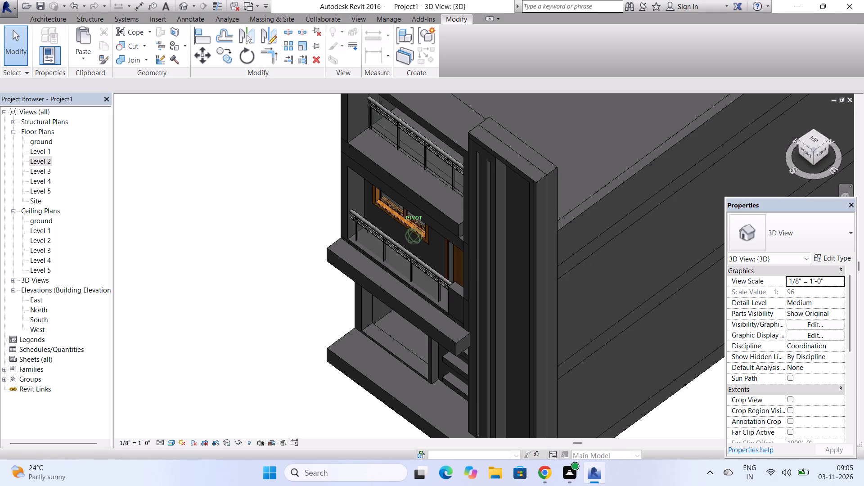
{"action": "left_click_drag", "start_coordinate": [712, 166], "coordinate": [701, 168]}
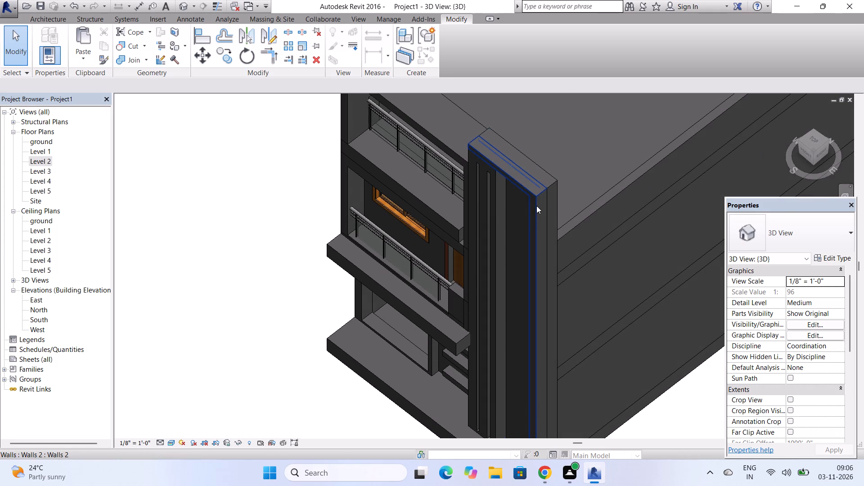
{"action": "scroll", "coordinate": [423, 202], "scroll_direction": "up", "scroll_amount": 4}
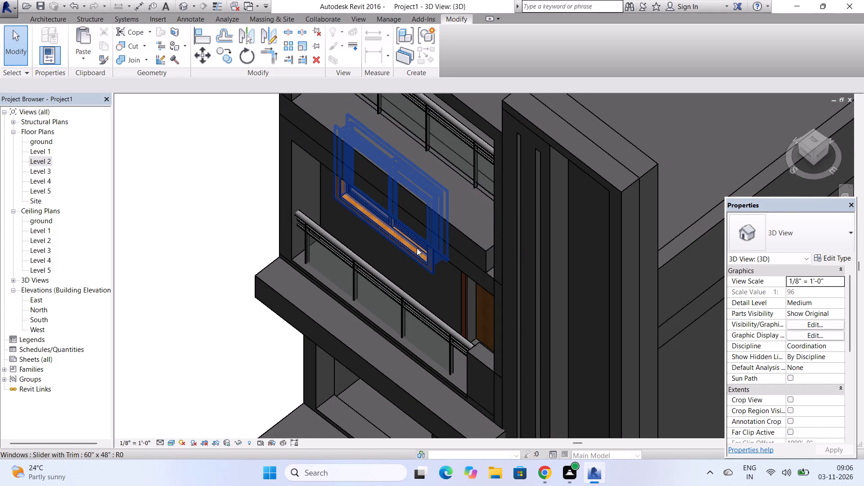
{"action": "left_click", "coordinate": [476, 270]}
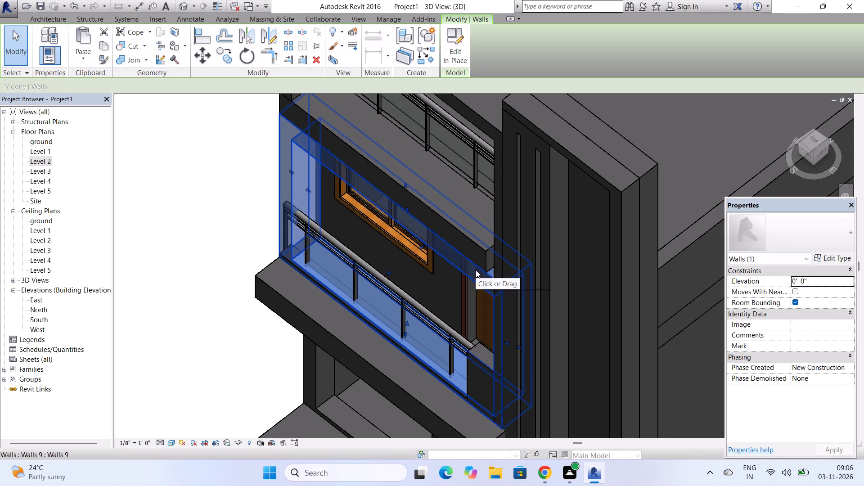
{"action": "scroll", "coordinate": [390, 191], "scroll_direction": "up", "scroll_amount": 5}
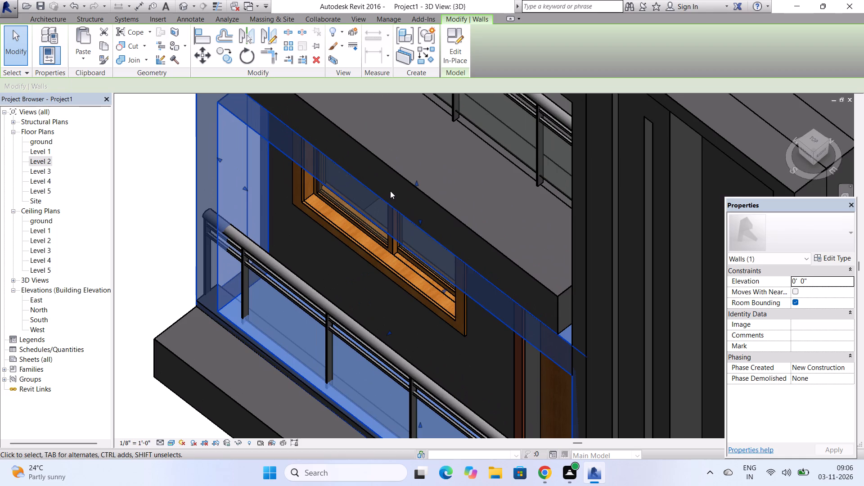
{"action": "scroll", "coordinate": [390, 191], "scroll_direction": "down", "scroll_amount": 3}
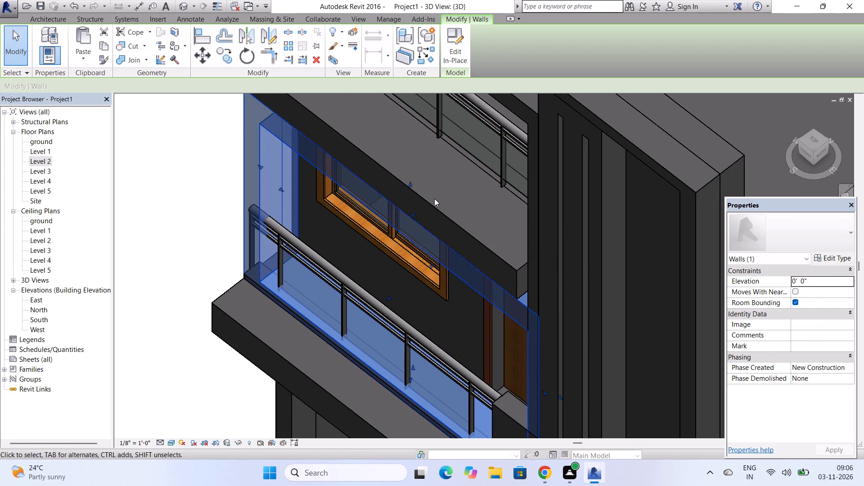
{"action": "key", "text": "Escape"}
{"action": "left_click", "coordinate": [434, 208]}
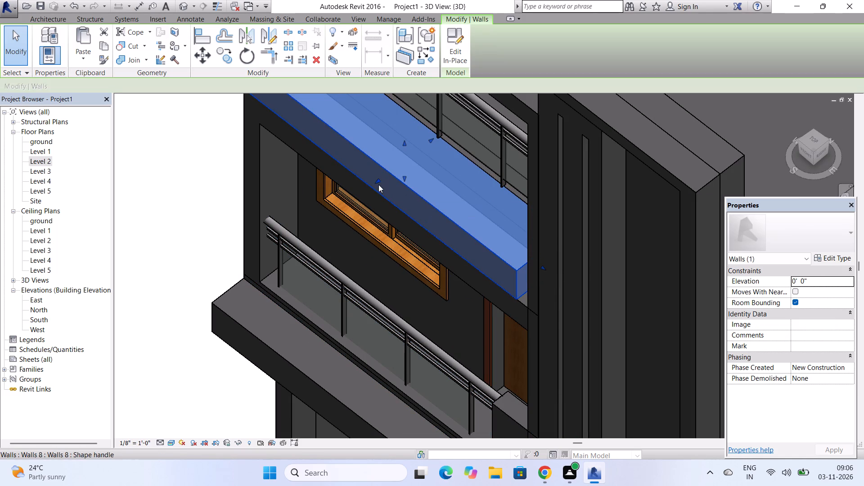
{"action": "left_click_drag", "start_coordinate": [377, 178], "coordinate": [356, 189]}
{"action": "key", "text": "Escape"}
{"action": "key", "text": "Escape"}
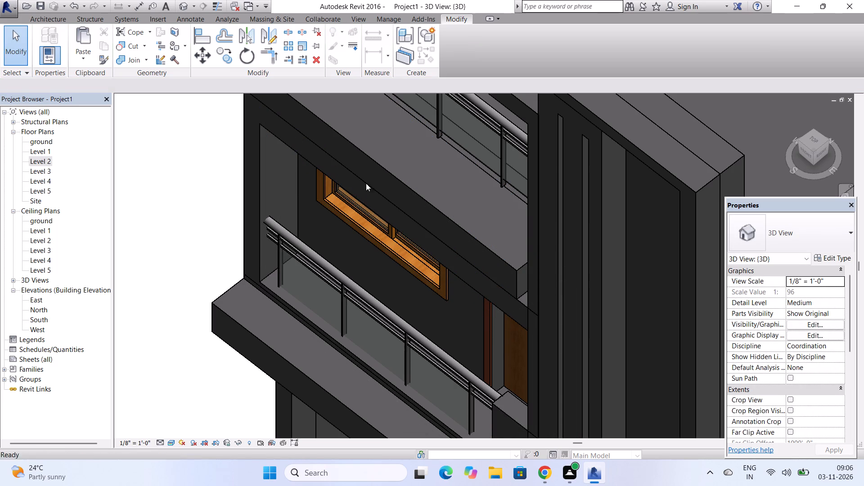
Pull the upper floor band's front face outward, toward the front edge of the lower balcony slab.
{"action": "left_click", "coordinate": [379, 169]}
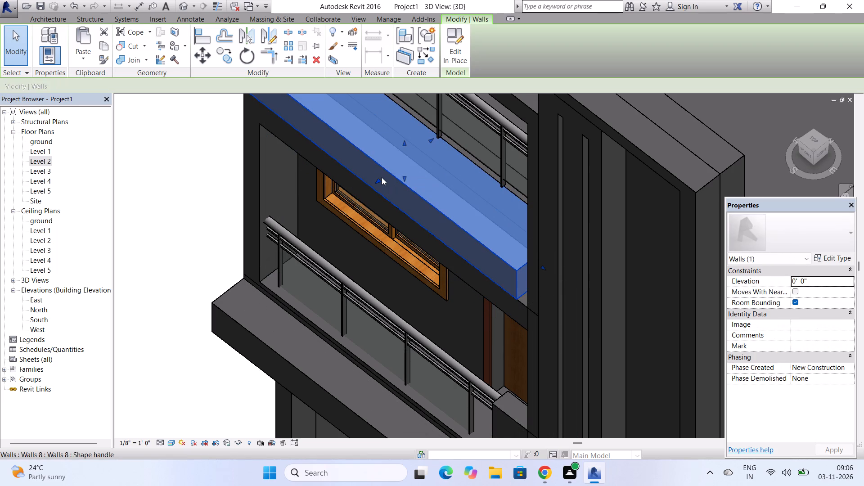
{"action": "left_click_drag", "start_coordinate": [377, 179], "coordinate": [354, 193]}
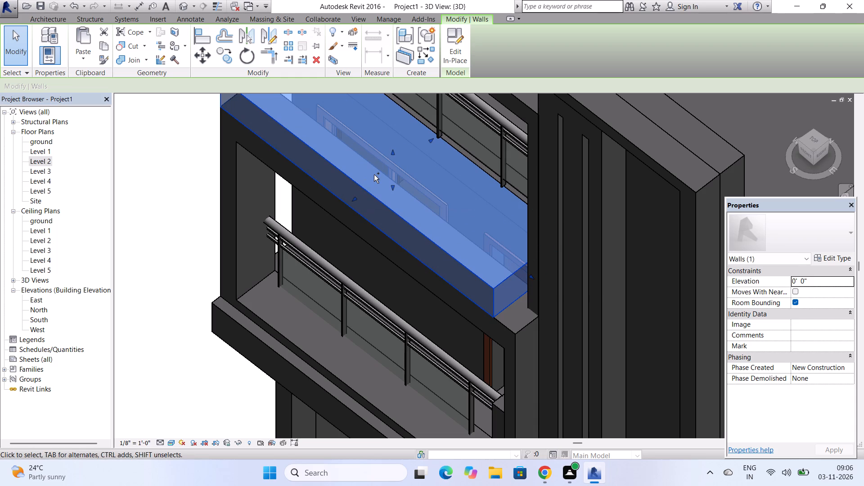
Undo the outward pull of the upper floor band's front face.
{"action": "key", "text": "ctrl+z"}
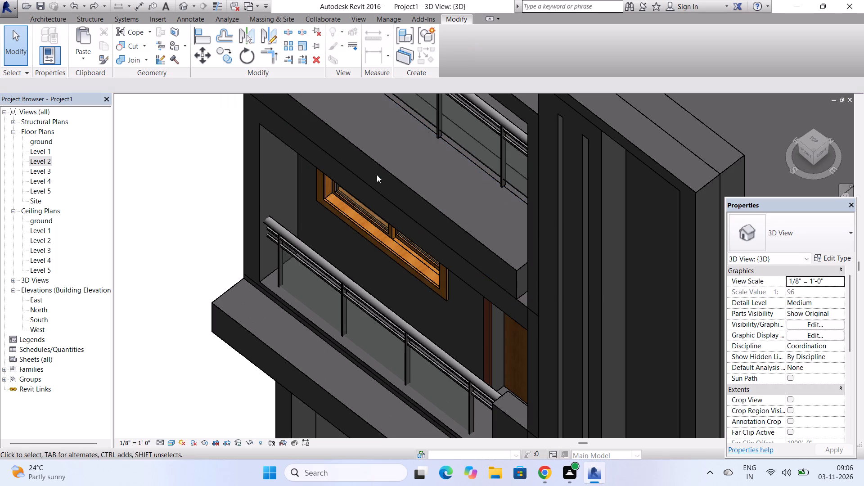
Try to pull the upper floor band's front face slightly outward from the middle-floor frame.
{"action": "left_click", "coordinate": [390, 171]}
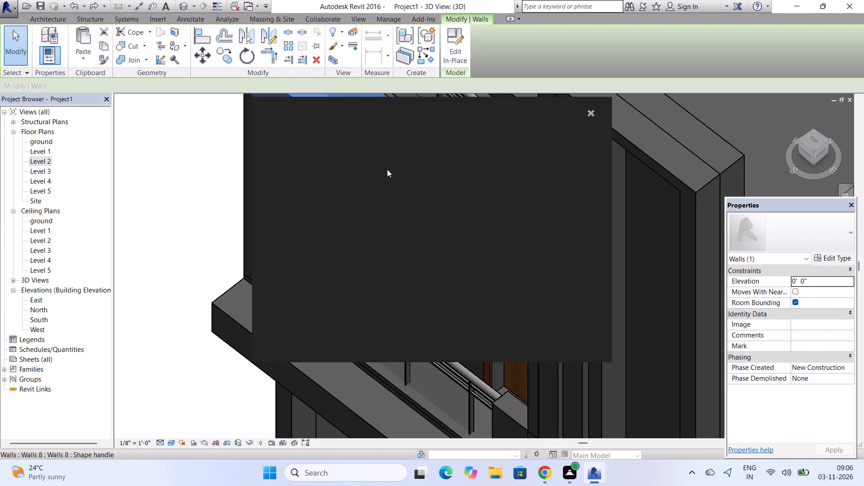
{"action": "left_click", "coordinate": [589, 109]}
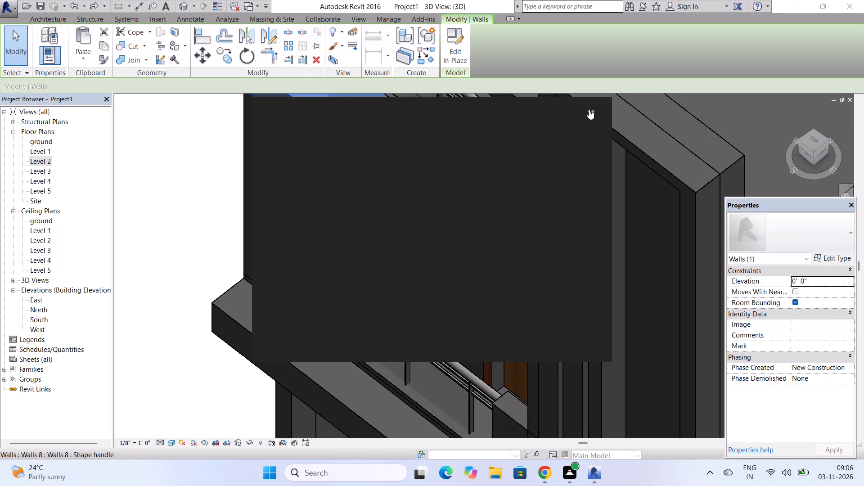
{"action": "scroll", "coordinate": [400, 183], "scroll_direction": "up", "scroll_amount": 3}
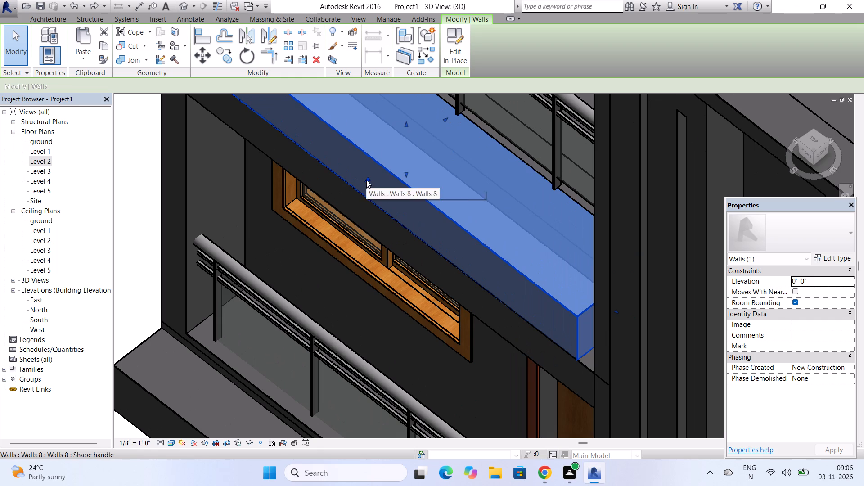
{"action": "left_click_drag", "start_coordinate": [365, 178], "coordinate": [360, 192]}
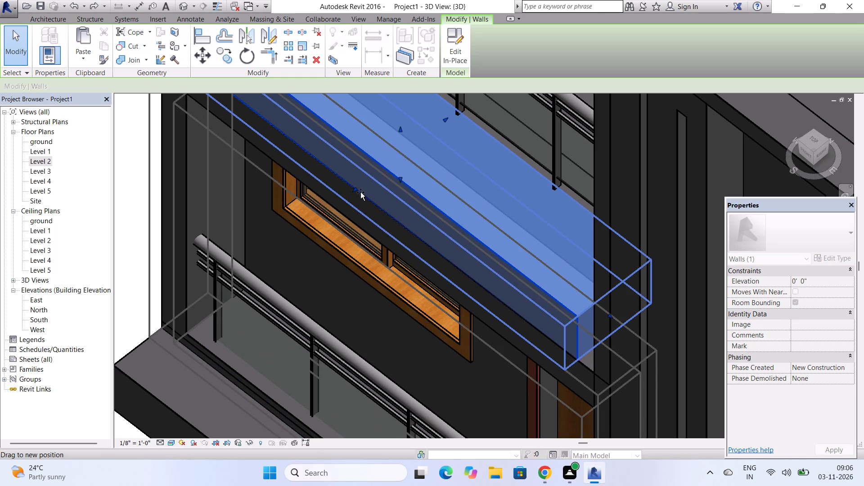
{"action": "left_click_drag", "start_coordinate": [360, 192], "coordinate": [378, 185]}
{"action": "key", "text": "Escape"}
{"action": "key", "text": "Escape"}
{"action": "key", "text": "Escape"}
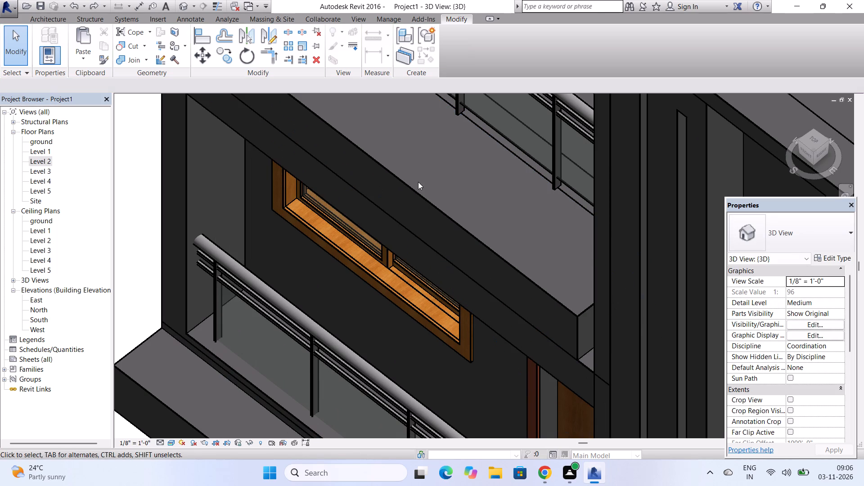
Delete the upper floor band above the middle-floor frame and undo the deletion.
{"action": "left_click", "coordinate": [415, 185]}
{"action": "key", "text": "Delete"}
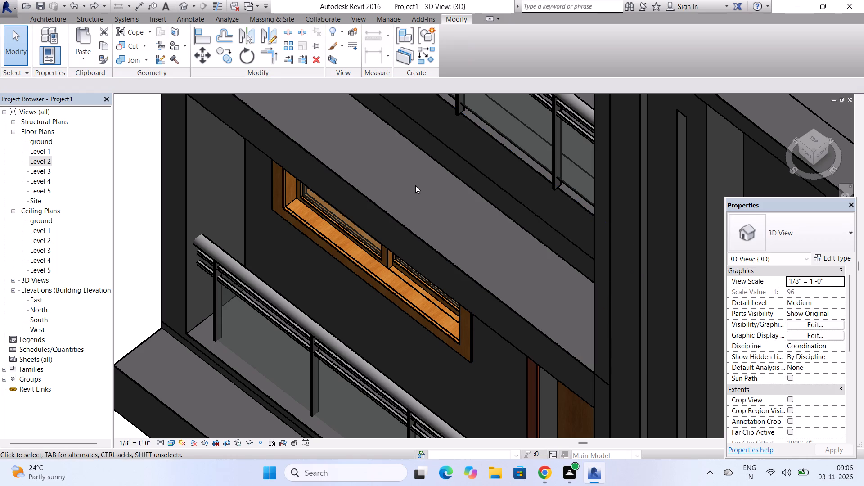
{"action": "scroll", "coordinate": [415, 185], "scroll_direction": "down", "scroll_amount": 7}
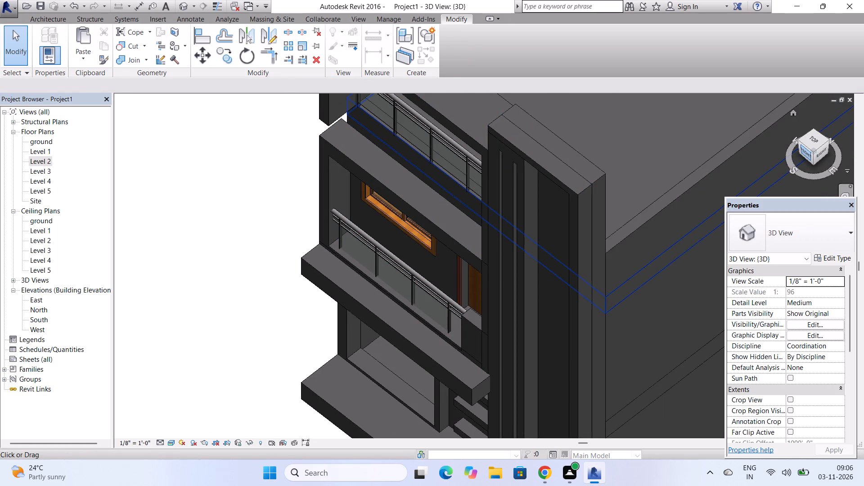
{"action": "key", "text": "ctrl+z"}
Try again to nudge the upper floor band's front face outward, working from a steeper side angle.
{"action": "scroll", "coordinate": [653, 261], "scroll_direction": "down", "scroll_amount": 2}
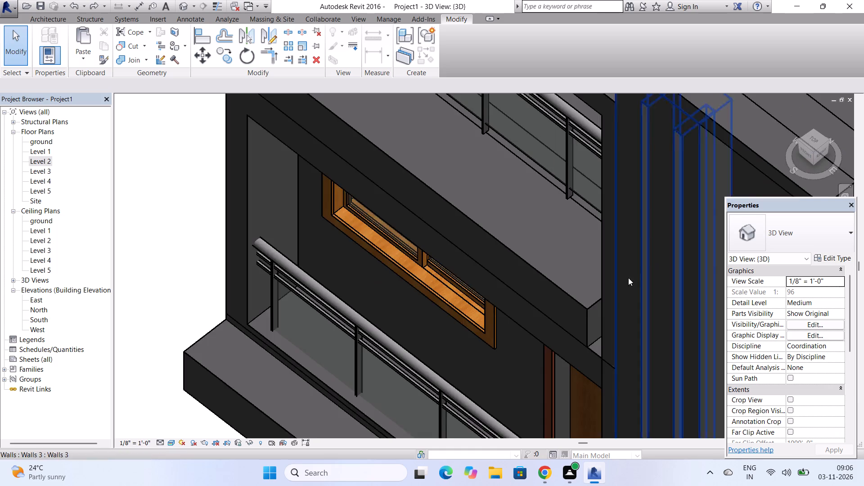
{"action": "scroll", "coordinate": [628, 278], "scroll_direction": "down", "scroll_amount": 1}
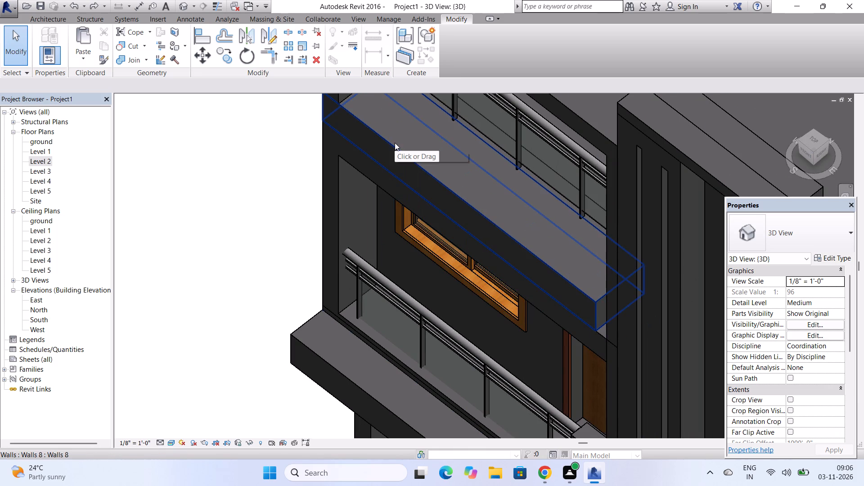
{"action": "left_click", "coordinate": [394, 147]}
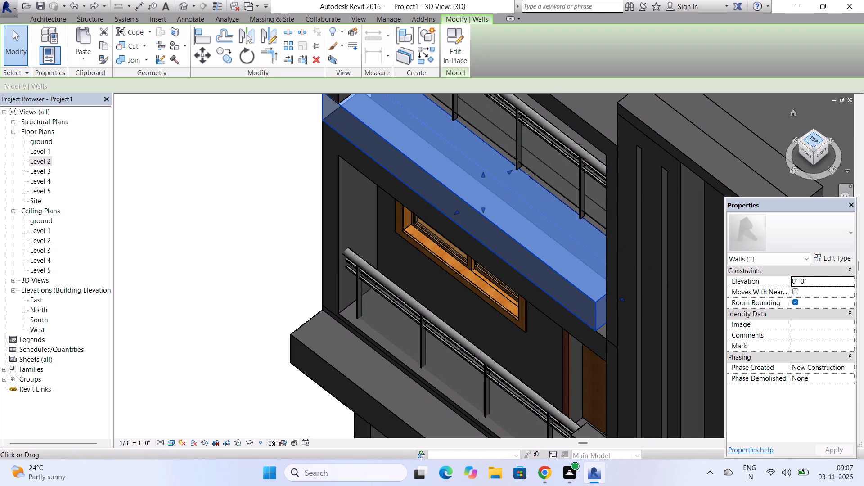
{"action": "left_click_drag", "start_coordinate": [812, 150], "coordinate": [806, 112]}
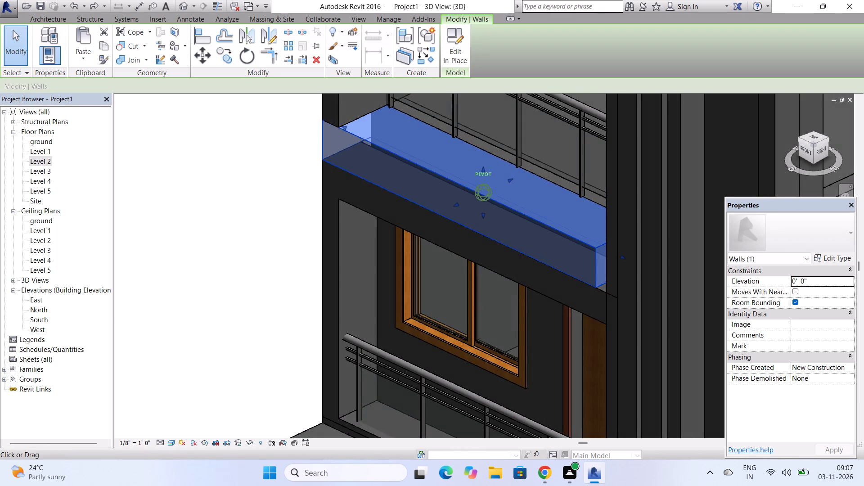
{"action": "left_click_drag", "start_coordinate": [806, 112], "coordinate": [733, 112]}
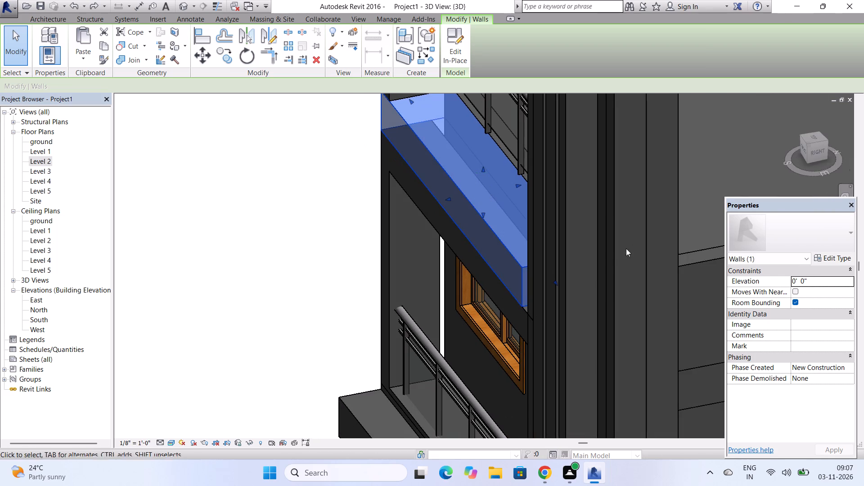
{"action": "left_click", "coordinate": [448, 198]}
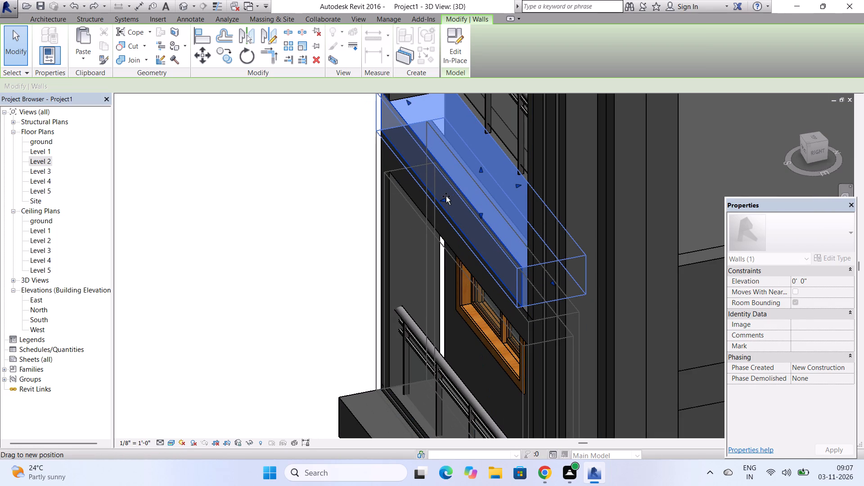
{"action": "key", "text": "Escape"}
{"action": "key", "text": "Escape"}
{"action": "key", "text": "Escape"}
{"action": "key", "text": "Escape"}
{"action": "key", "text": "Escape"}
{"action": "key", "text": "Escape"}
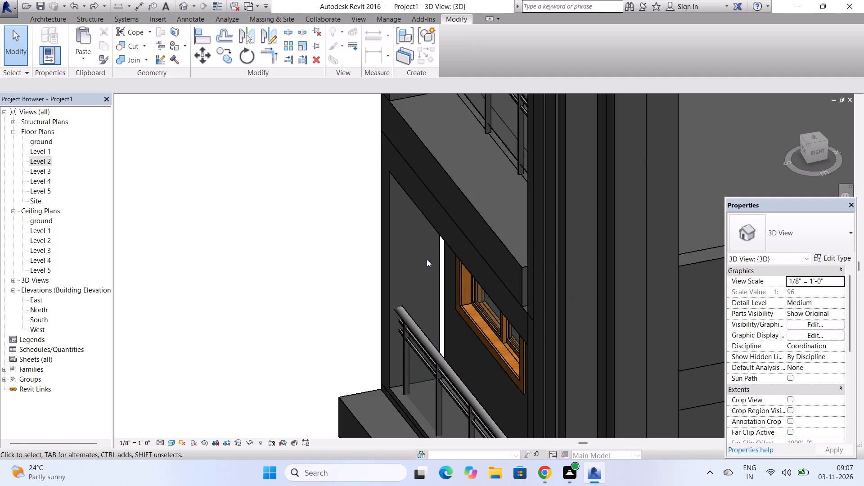
Extend the middle-floor frame's back face inward to the building wall, closing the gap beside the window.
{"action": "left_click", "coordinate": [387, 253]}
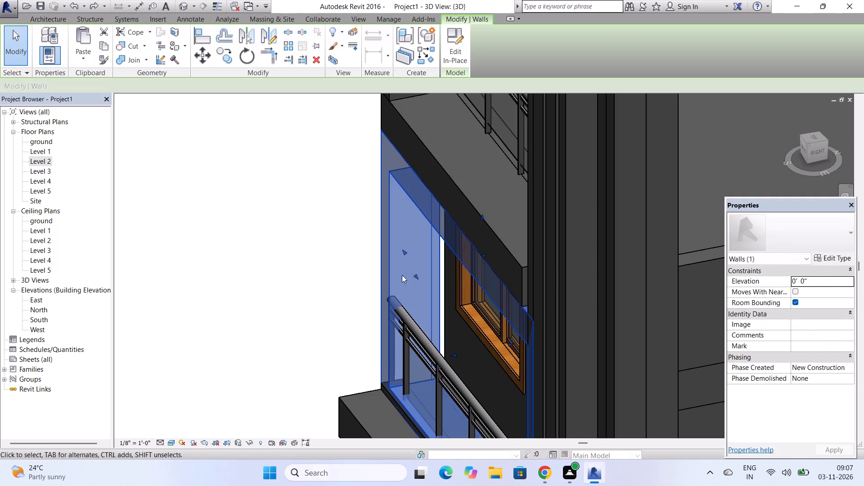
{"action": "scroll", "coordinate": [445, 396], "scroll_direction": "up", "scroll_amount": 5}
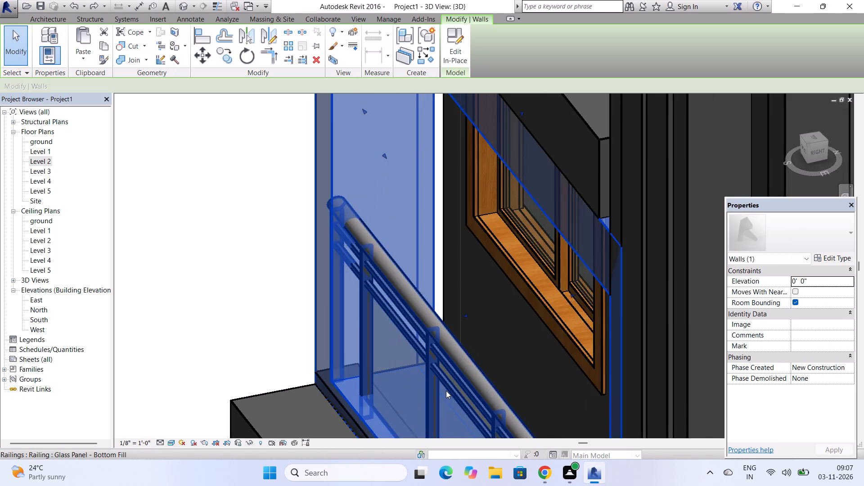
{"action": "scroll", "coordinate": [446, 391], "scroll_direction": "up", "scroll_amount": 3}
{"action": "scroll", "coordinate": [262, 216], "scroll_direction": "down", "scroll_amount": 2}
{"action": "scroll", "coordinate": [195, 125], "scroll_direction": "down", "scroll_amount": 3}
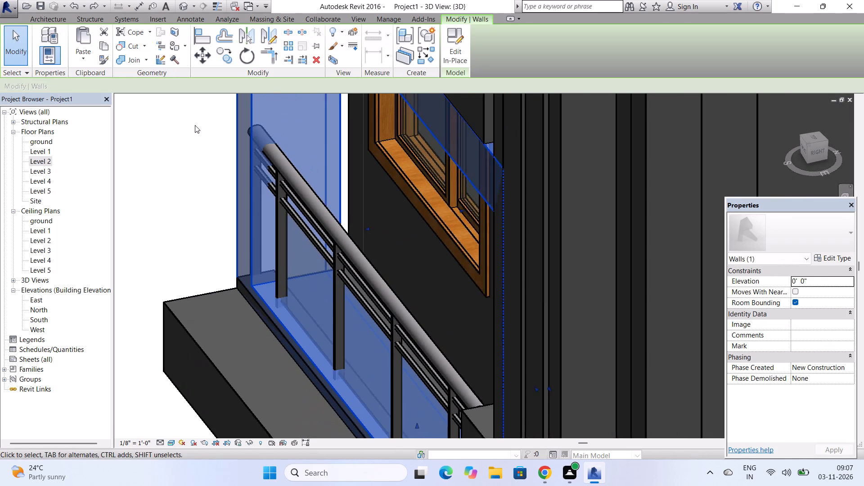
{"action": "scroll", "coordinate": [273, 220], "scroll_direction": "down", "scroll_amount": 4}
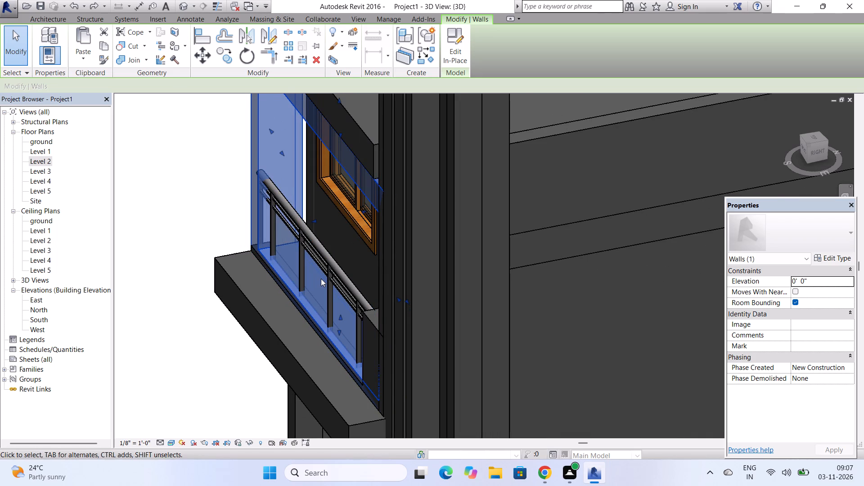
{"action": "scroll", "coordinate": [321, 279], "scroll_direction": "down", "scroll_amount": 4}
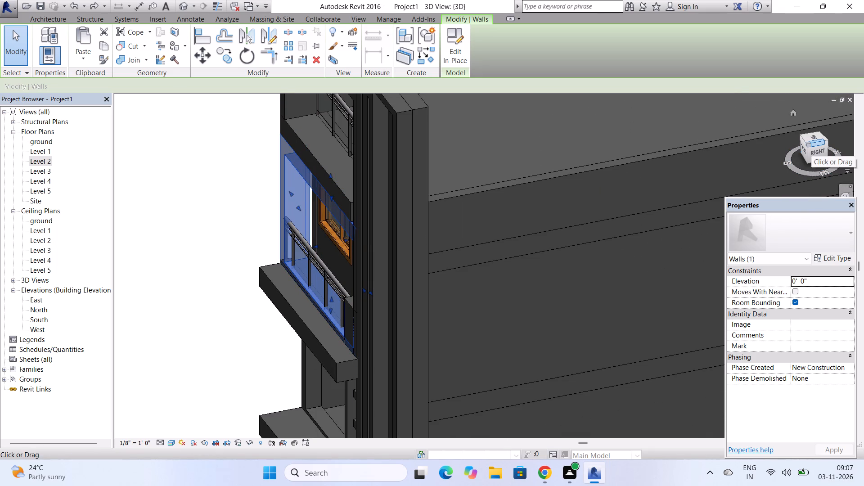
{"action": "left_click_drag", "start_coordinate": [808, 145], "coordinate": [800, 152]}
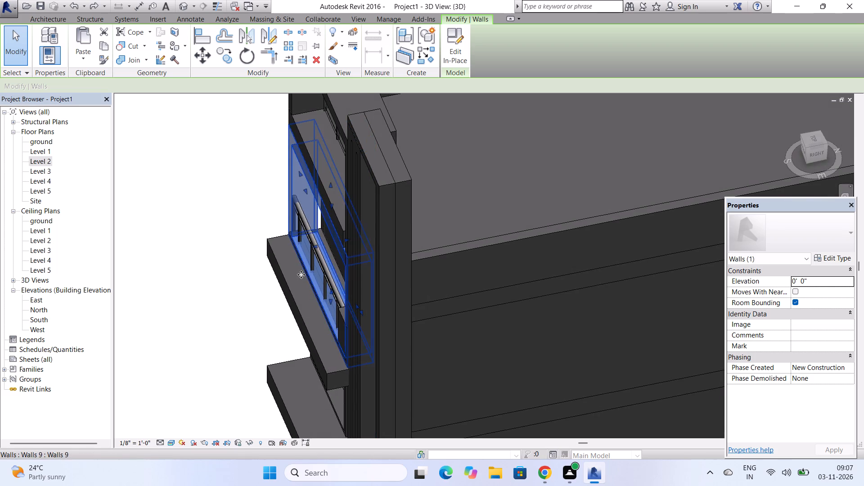
{"action": "scroll", "coordinate": [301, 270], "scroll_direction": "up", "scroll_amount": 6}
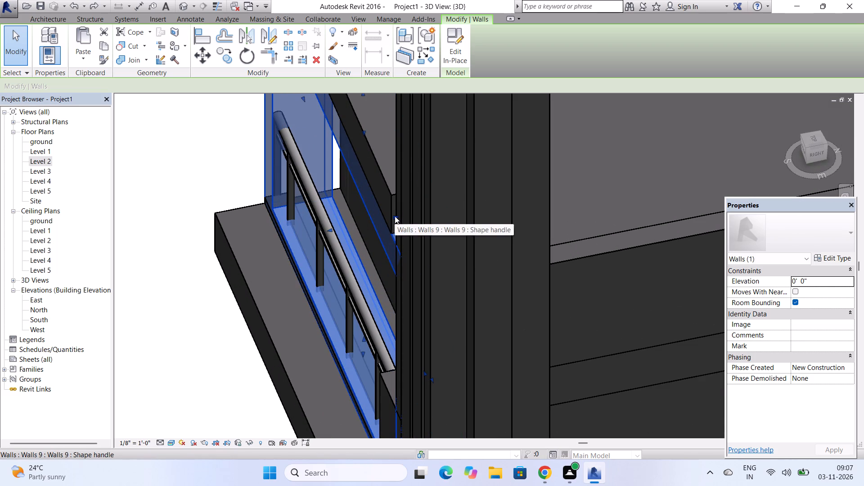
{"action": "left_click_drag", "start_coordinate": [395, 216], "coordinate": [400, 216]}
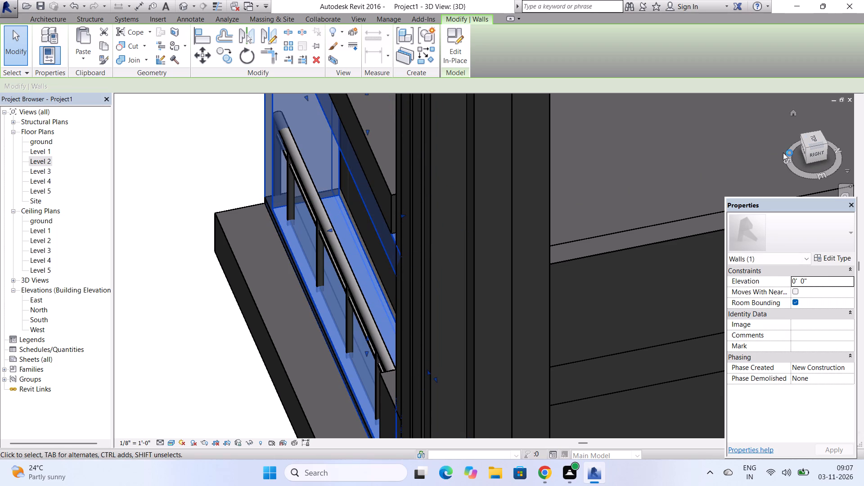
{"action": "key", "text": "Escape"}
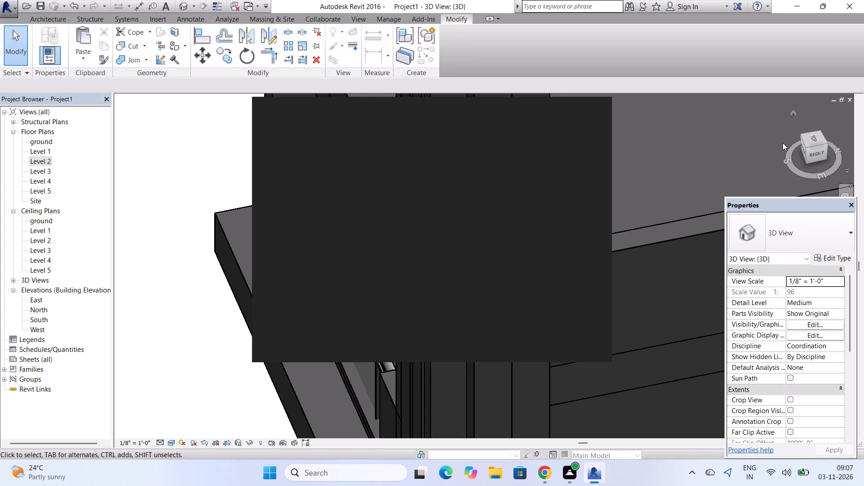
{"action": "left_click", "coordinate": [591, 115]}
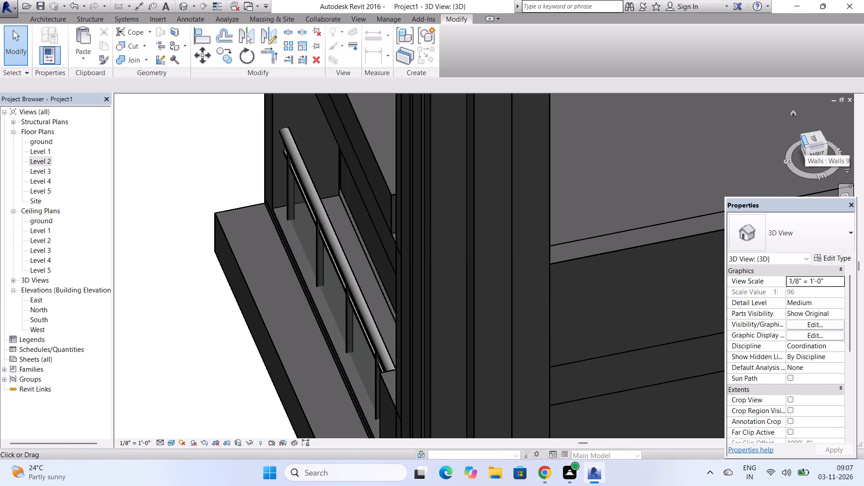
Examine the middle-floor frame and the upper floor band from the front of the house.
{"action": "left_click_drag", "start_coordinate": [805, 146], "coordinate": [118, 102]}
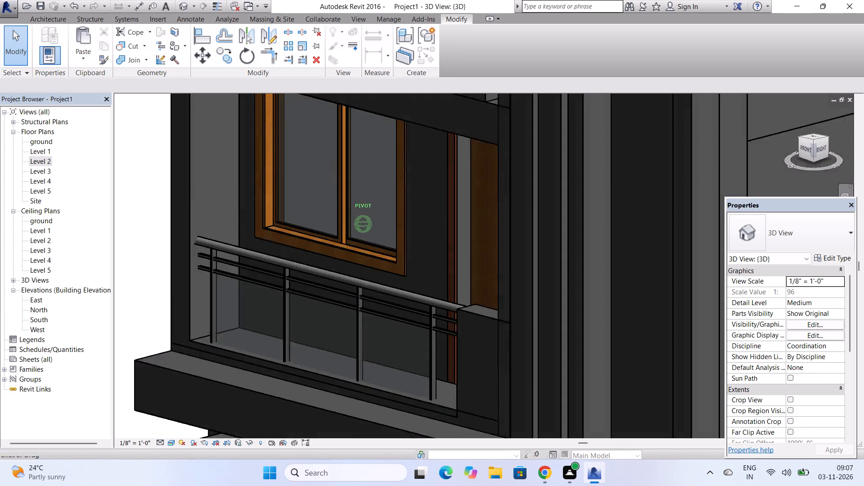
{"action": "left_click_drag", "start_coordinate": [118, 102], "coordinate": [238, 99]}
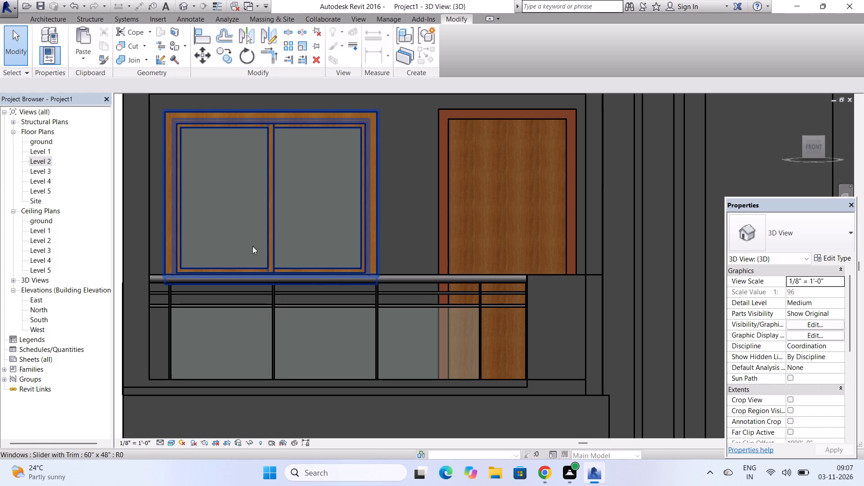
{"action": "scroll", "coordinate": [361, 224], "scroll_direction": "down", "scroll_amount": 13}
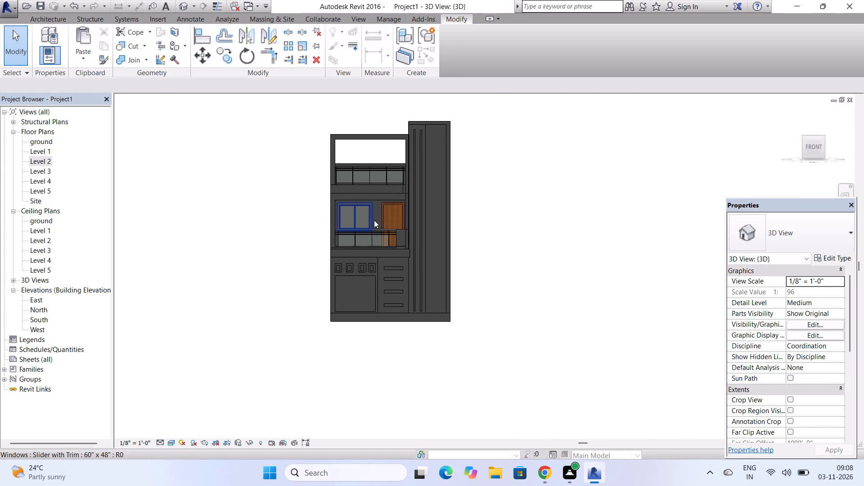
{"action": "scroll", "coordinate": [389, 166], "scroll_direction": "up", "scroll_amount": 3}
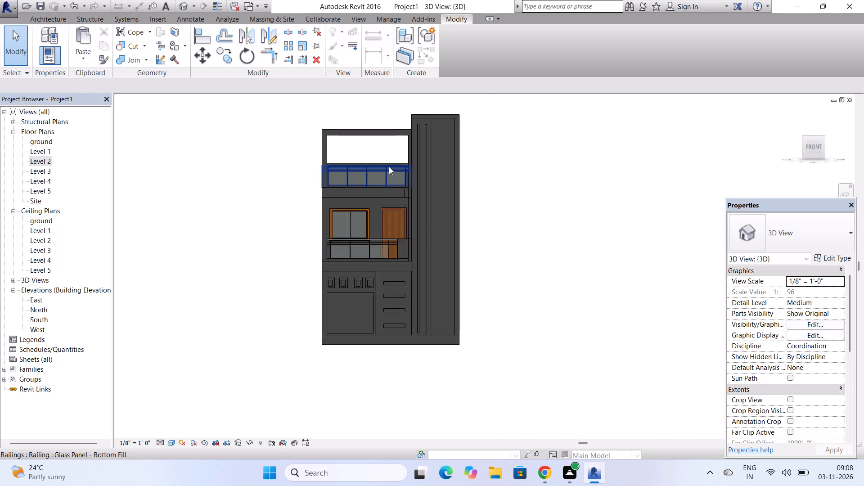
{"action": "scroll", "coordinate": [389, 166], "scroll_direction": "up", "scroll_amount": 7}
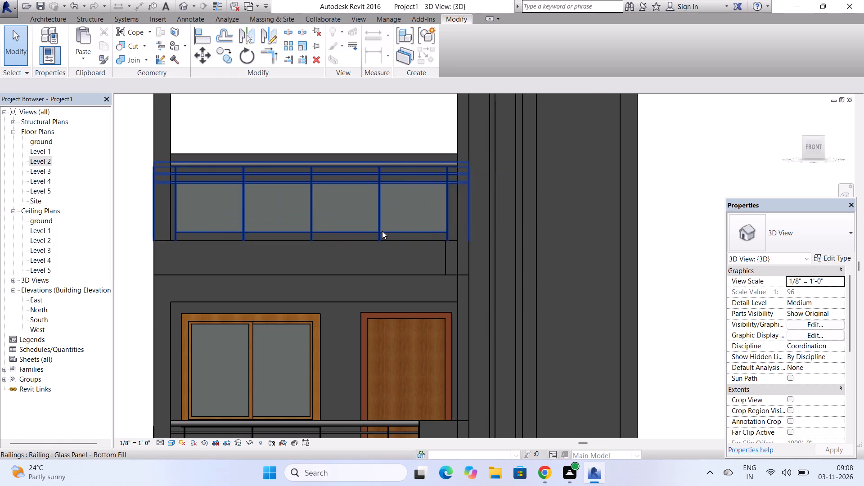
{"action": "scroll", "coordinate": [382, 231], "scroll_direction": "down", "scroll_amount": 4}
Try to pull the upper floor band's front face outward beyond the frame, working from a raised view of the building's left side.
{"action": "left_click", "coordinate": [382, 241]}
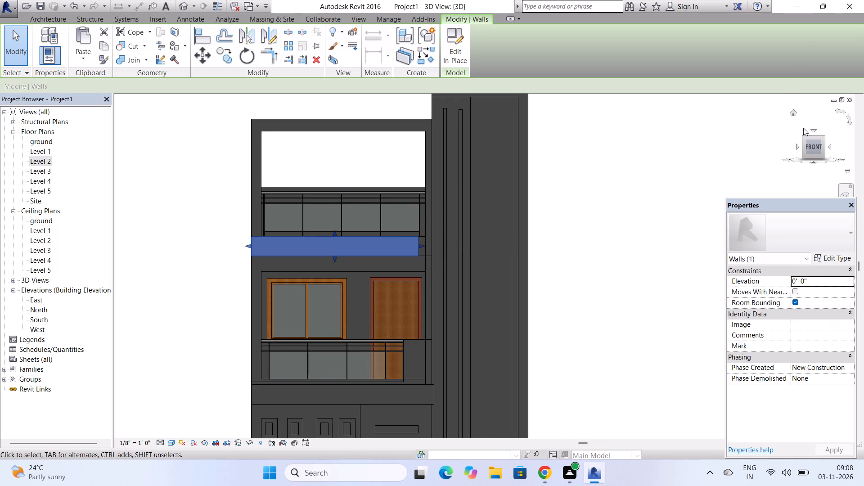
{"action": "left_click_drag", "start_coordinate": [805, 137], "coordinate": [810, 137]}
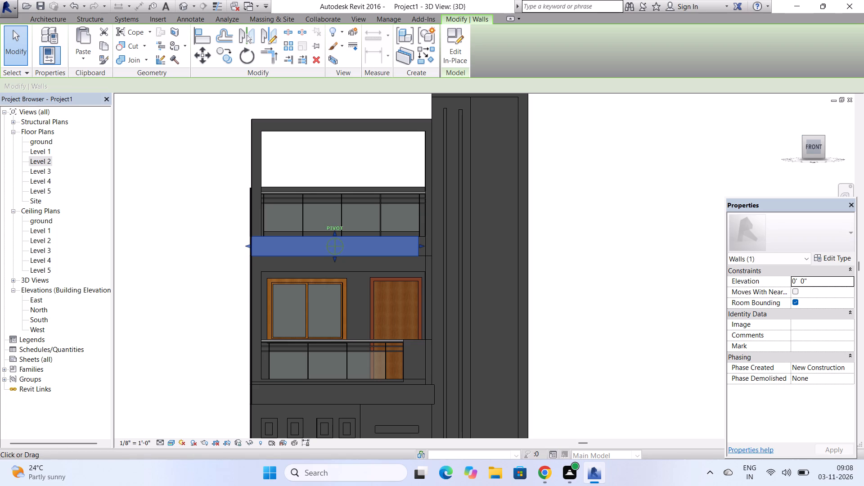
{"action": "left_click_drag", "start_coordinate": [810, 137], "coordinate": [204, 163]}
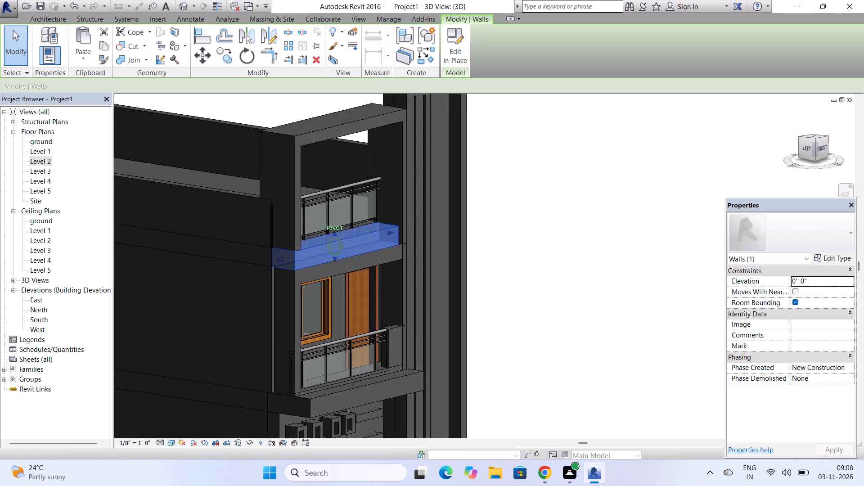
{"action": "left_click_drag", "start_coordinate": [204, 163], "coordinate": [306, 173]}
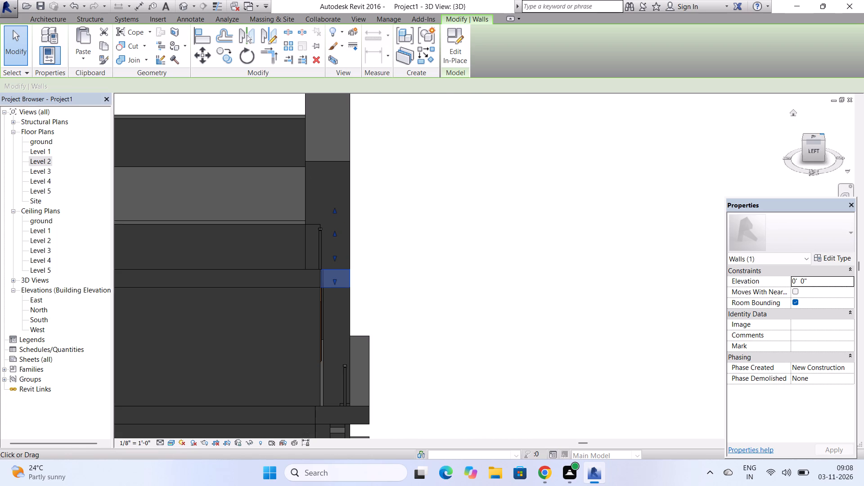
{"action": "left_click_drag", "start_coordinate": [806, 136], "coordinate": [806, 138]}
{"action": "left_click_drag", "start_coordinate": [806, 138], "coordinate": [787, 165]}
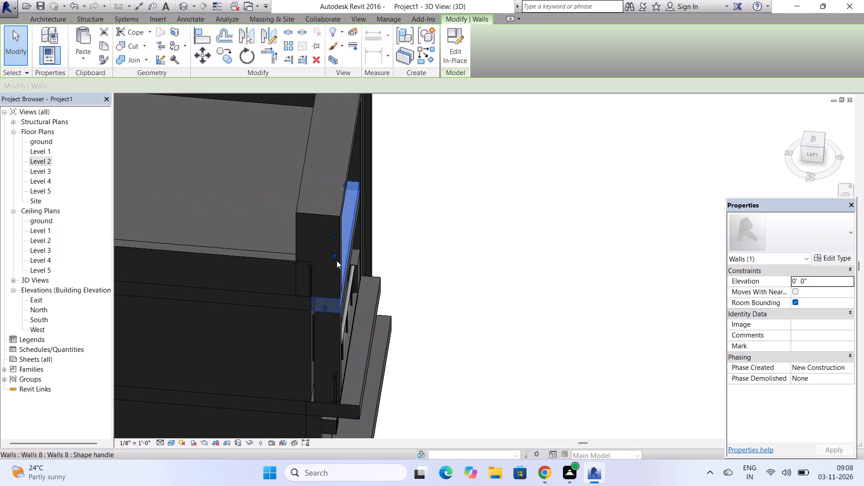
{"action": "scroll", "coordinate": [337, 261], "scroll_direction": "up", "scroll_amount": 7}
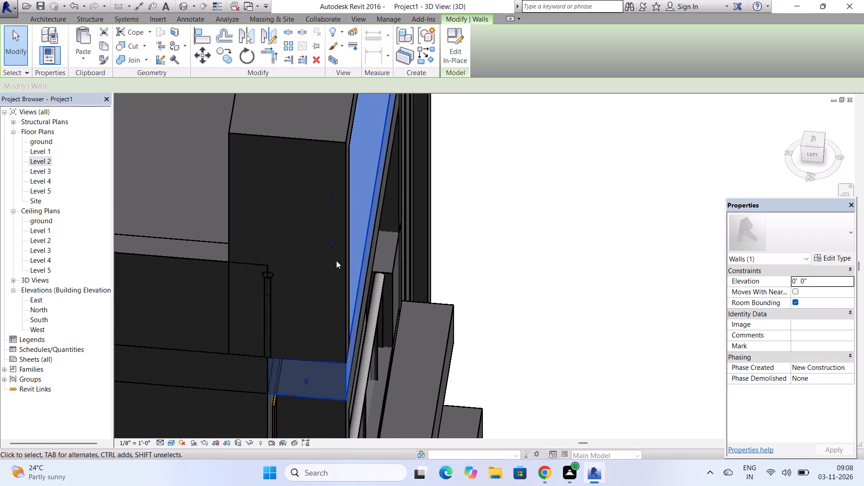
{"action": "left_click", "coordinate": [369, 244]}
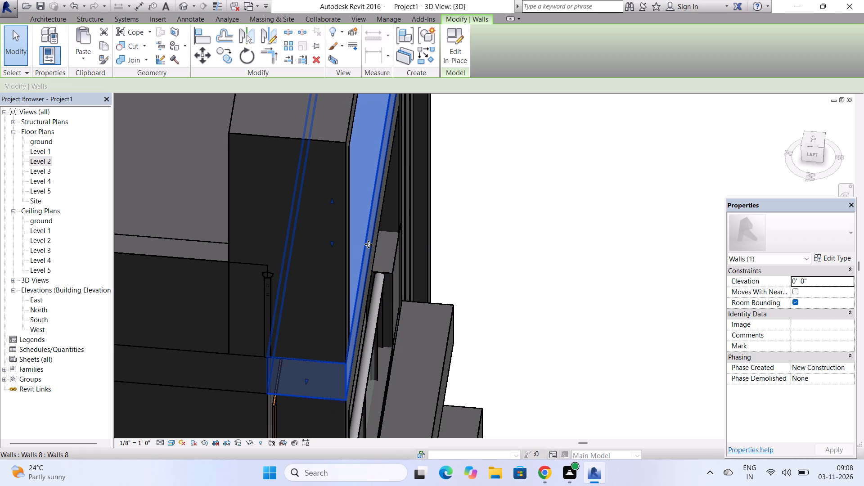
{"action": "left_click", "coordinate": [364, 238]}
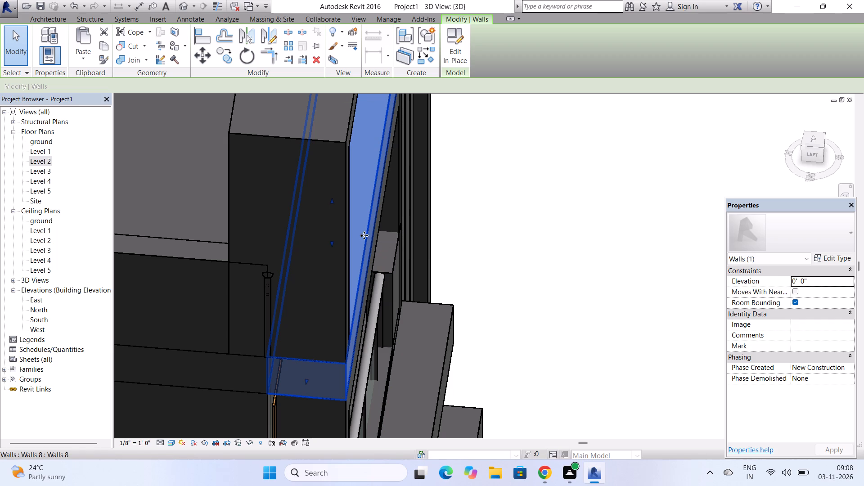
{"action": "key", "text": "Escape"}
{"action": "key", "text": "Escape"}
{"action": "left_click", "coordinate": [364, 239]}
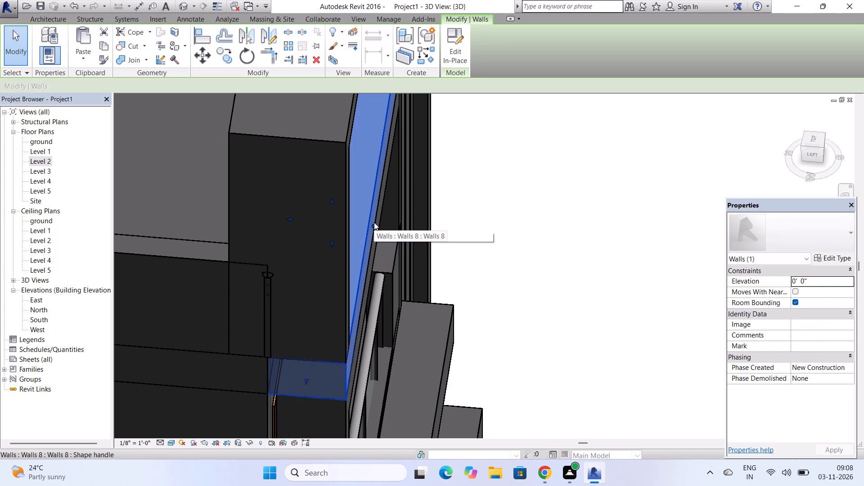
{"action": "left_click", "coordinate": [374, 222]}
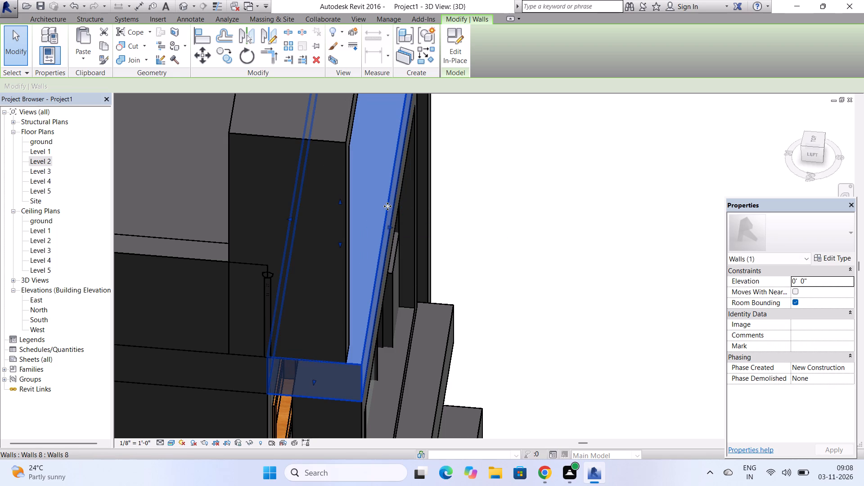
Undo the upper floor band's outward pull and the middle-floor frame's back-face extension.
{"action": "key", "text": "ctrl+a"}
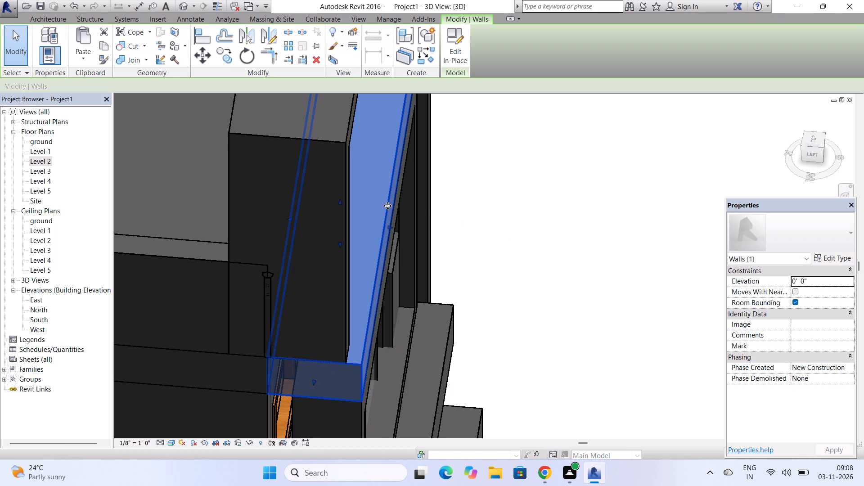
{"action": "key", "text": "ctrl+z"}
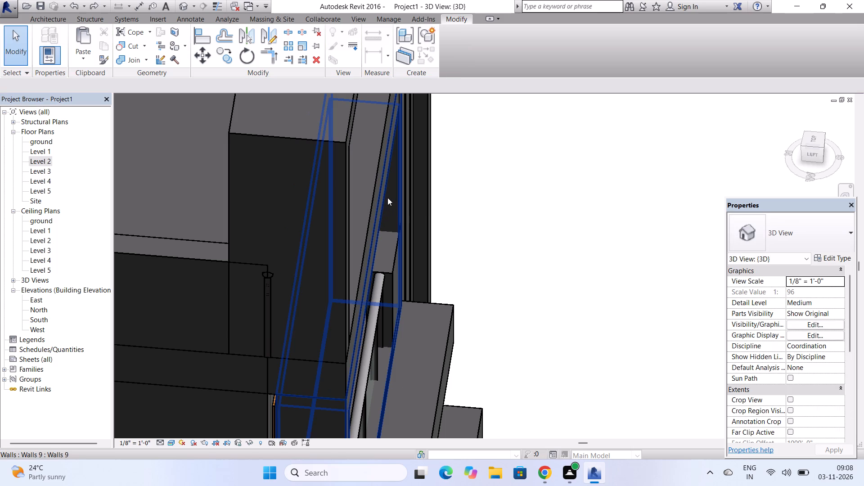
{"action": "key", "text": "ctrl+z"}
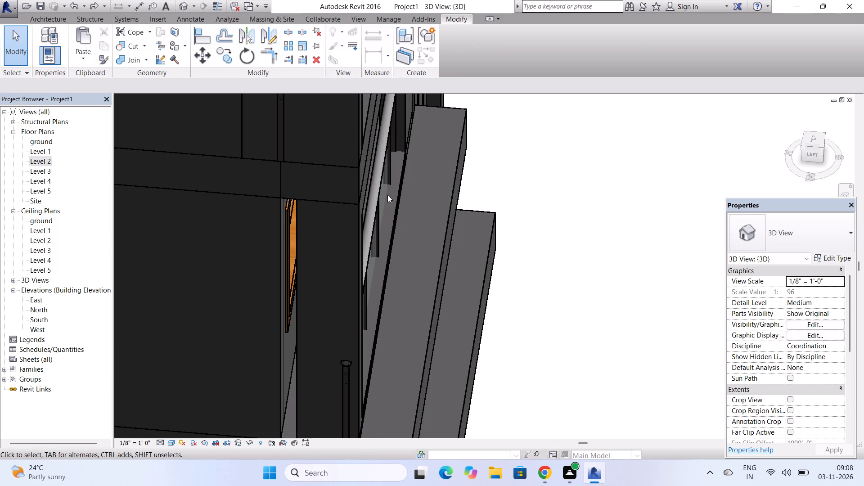
Extend the middle-floor frame's back face inward to the building wall again, closing the gap beside the window.
{"action": "scroll", "coordinate": [387, 195], "scroll_direction": "down", "scroll_amount": 4}
{"action": "scroll", "coordinate": [341, 285], "scroll_direction": "up", "scroll_amount": 3}
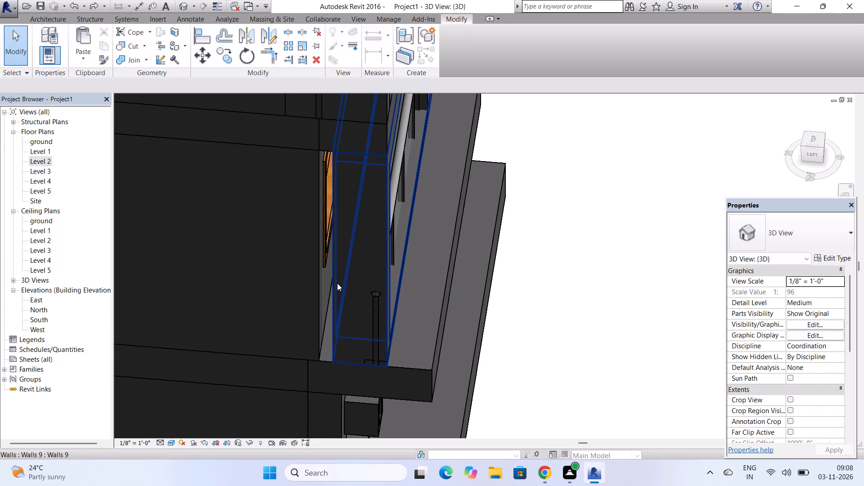
{"action": "left_click", "coordinate": [337, 283]}
{"action": "scroll", "coordinate": [339, 296], "scroll_direction": "down", "scroll_amount": 4}
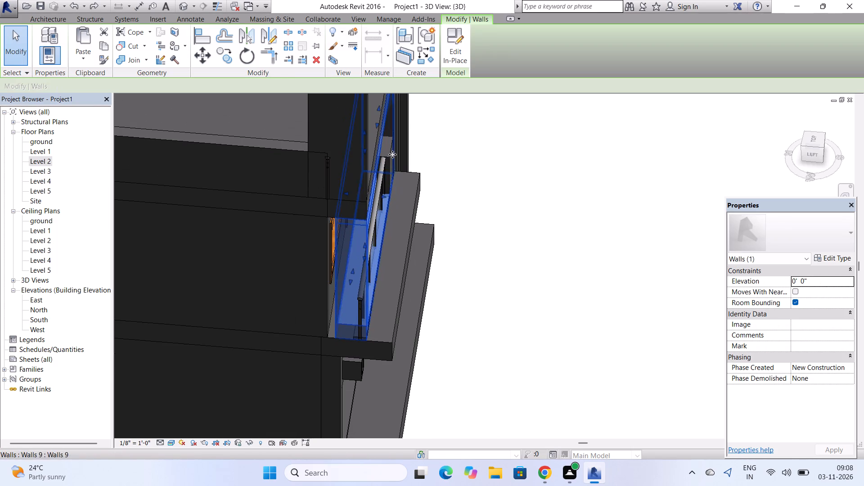
{"action": "scroll", "coordinate": [376, 198], "scroll_direction": "up", "scroll_amount": 3}
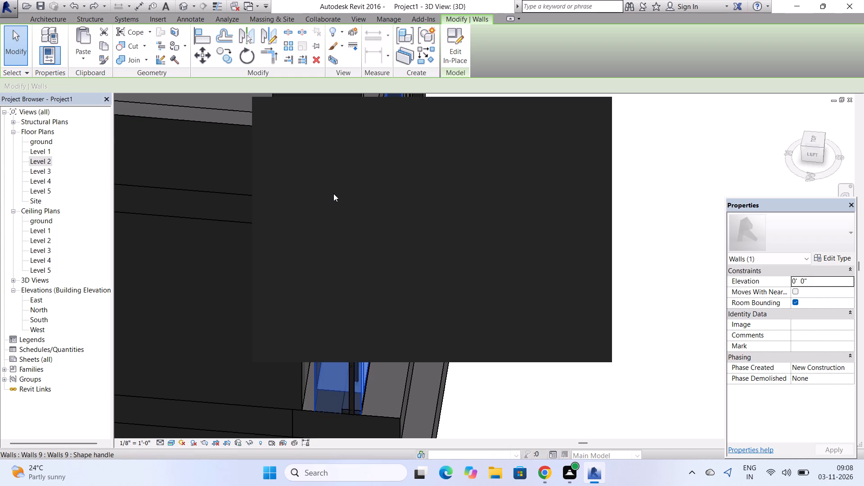
{"action": "left_click", "coordinate": [590, 112]}
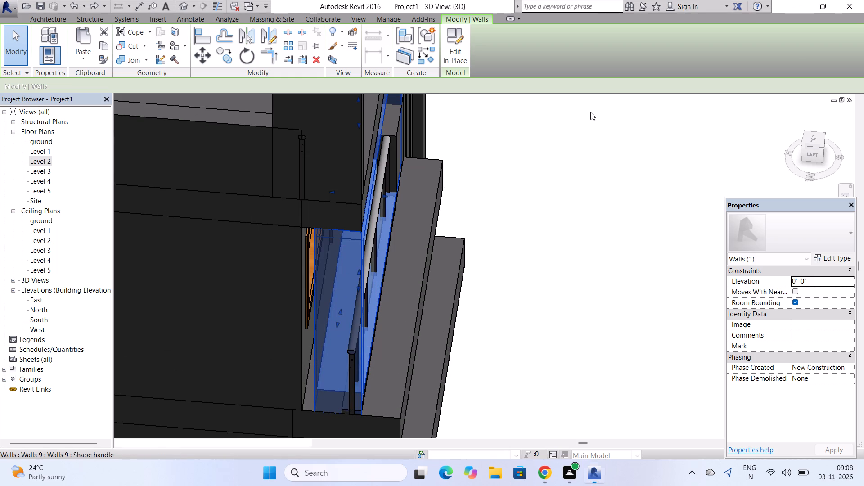
{"action": "left_click_drag", "start_coordinate": [332, 190], "coordinate": [330, 190]}
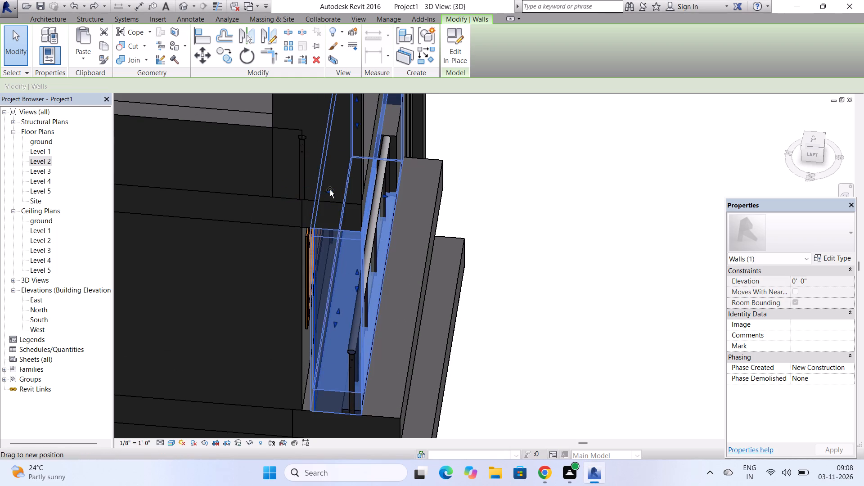
{"action": "left_click_drag", "start_coordinate": [330, 190], "coordinate": [324, 191]}
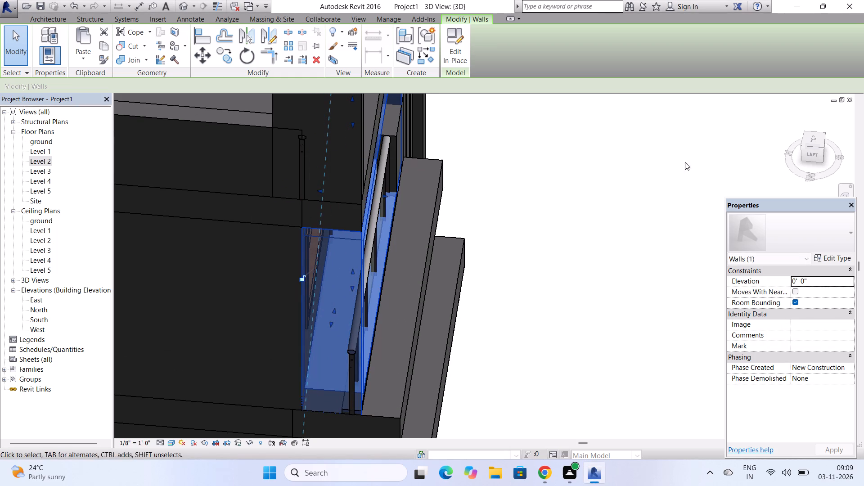
{"action": "left_click", "coordinate": [746, 127]}
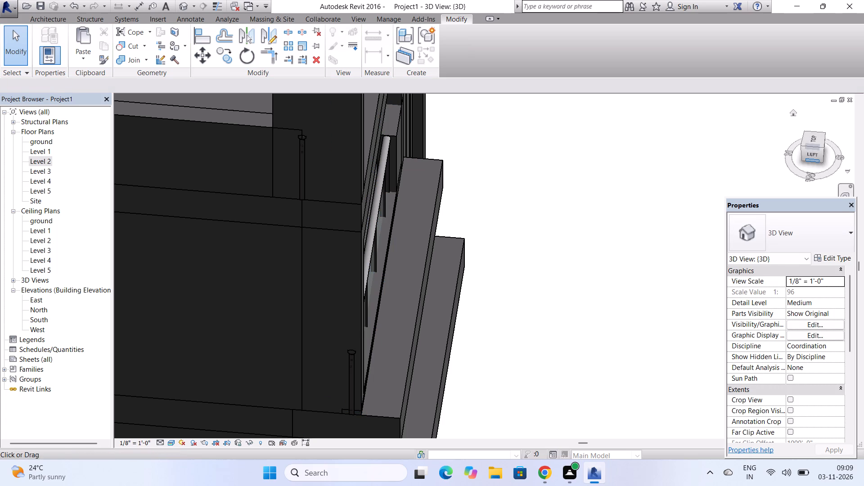
{"action": "left_click_drag", "start_coordinate": [802, 149], "coordinate": [792, 119]}
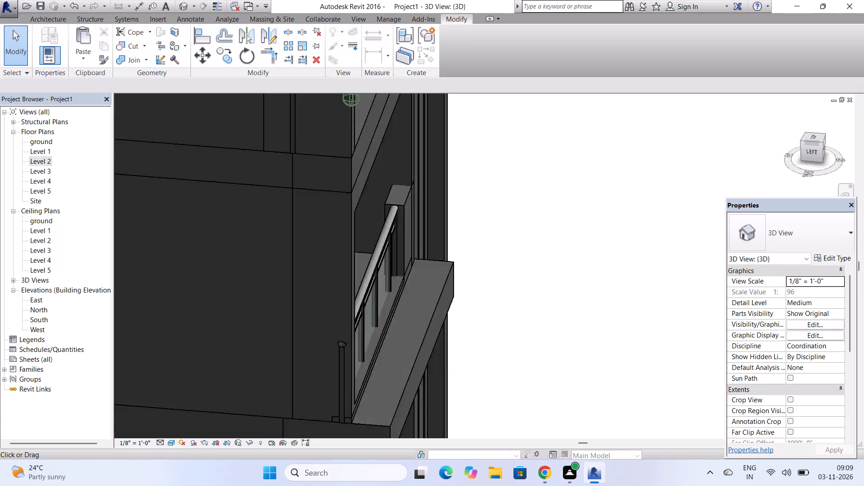
{"action": "left_click_drag", "start_coordinate": [792, 119], "coordinate": [619, 118]}
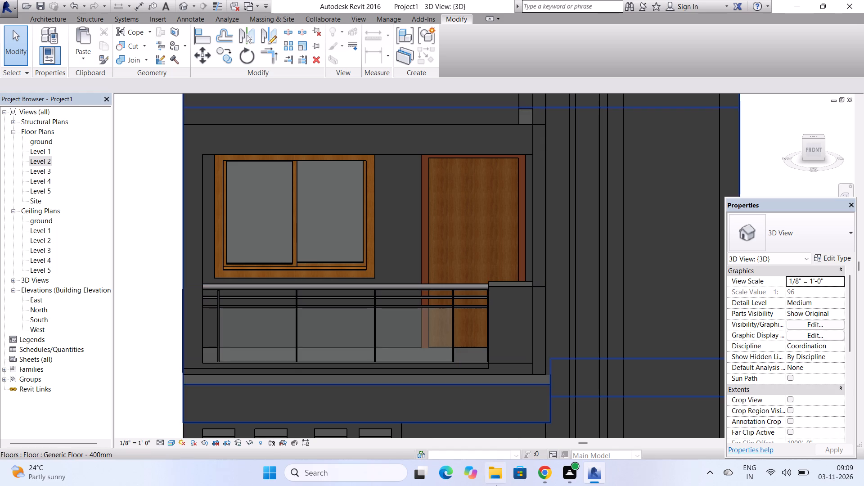
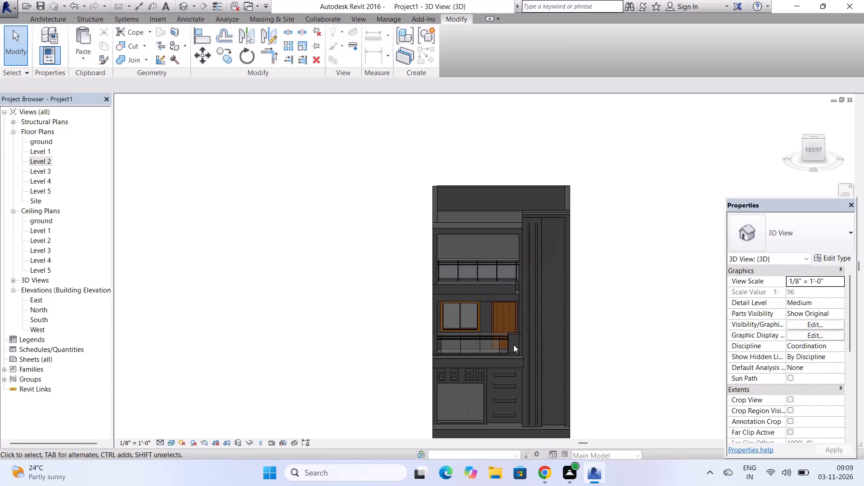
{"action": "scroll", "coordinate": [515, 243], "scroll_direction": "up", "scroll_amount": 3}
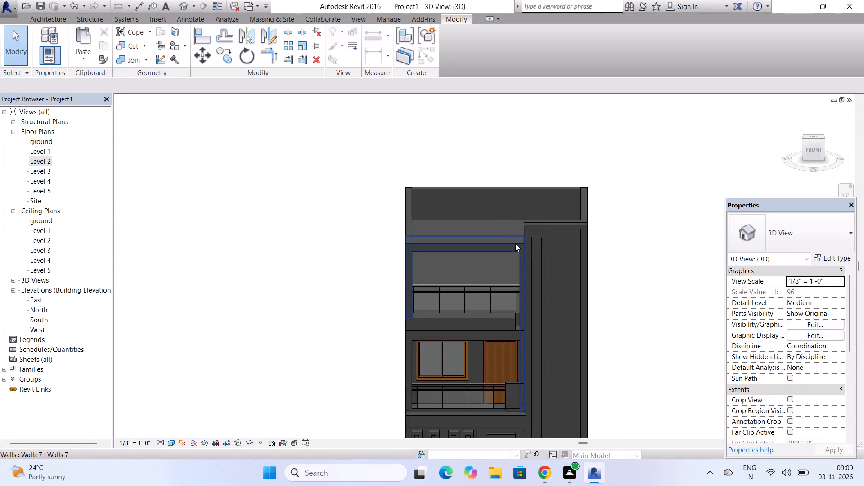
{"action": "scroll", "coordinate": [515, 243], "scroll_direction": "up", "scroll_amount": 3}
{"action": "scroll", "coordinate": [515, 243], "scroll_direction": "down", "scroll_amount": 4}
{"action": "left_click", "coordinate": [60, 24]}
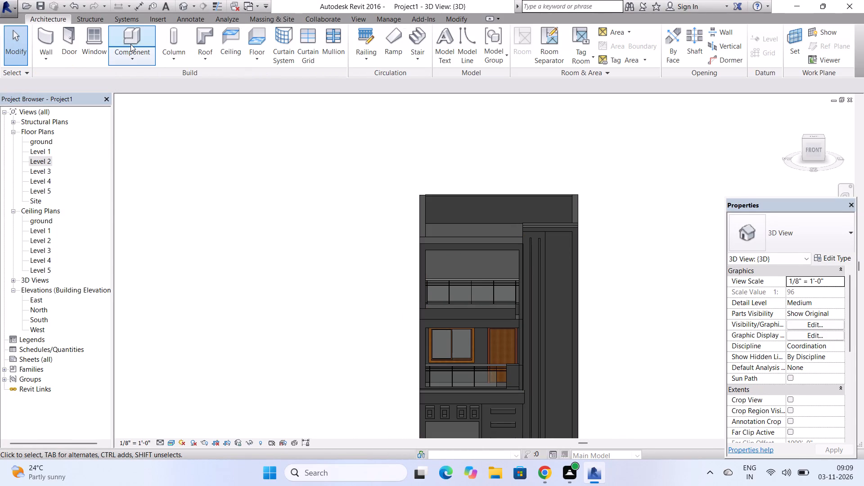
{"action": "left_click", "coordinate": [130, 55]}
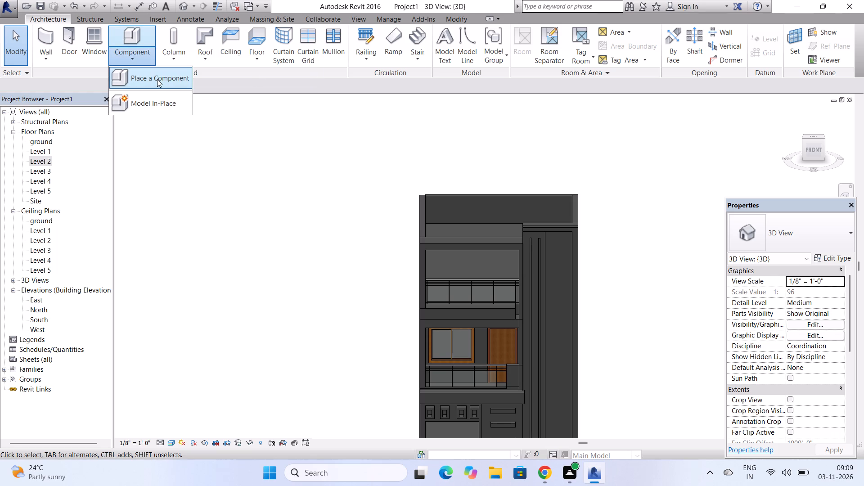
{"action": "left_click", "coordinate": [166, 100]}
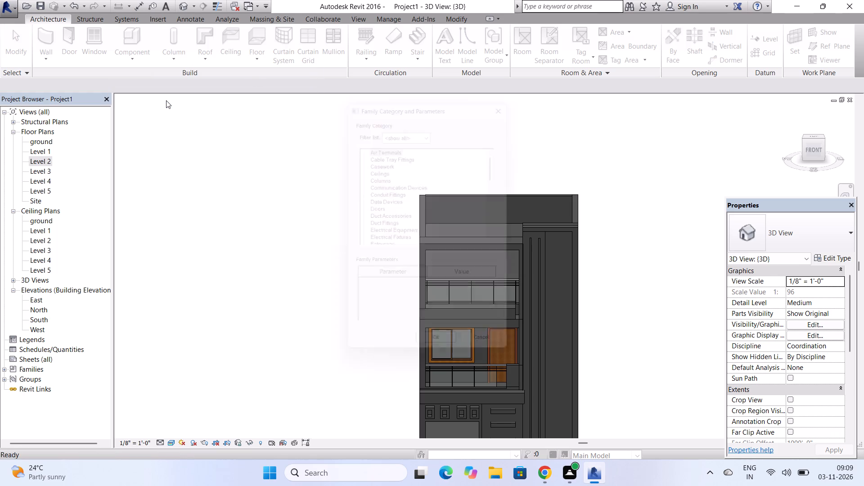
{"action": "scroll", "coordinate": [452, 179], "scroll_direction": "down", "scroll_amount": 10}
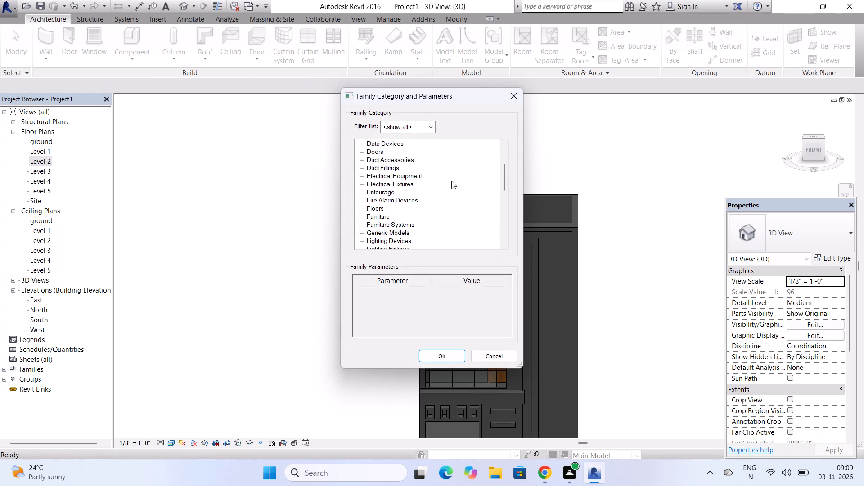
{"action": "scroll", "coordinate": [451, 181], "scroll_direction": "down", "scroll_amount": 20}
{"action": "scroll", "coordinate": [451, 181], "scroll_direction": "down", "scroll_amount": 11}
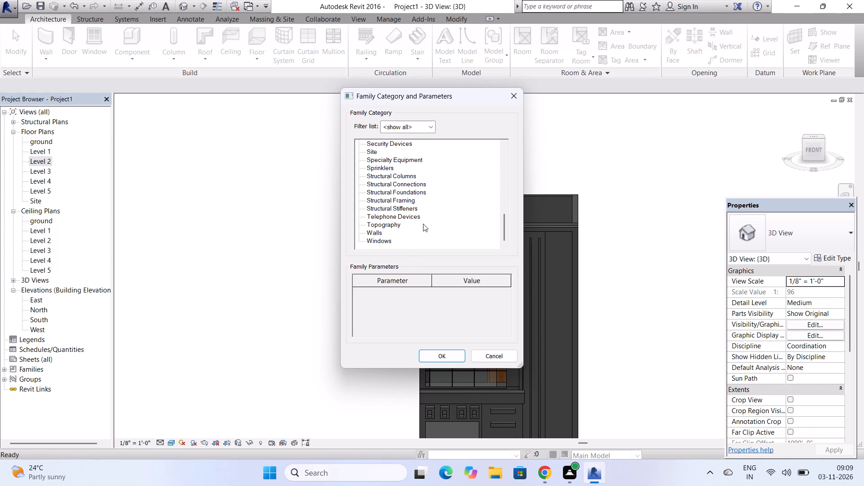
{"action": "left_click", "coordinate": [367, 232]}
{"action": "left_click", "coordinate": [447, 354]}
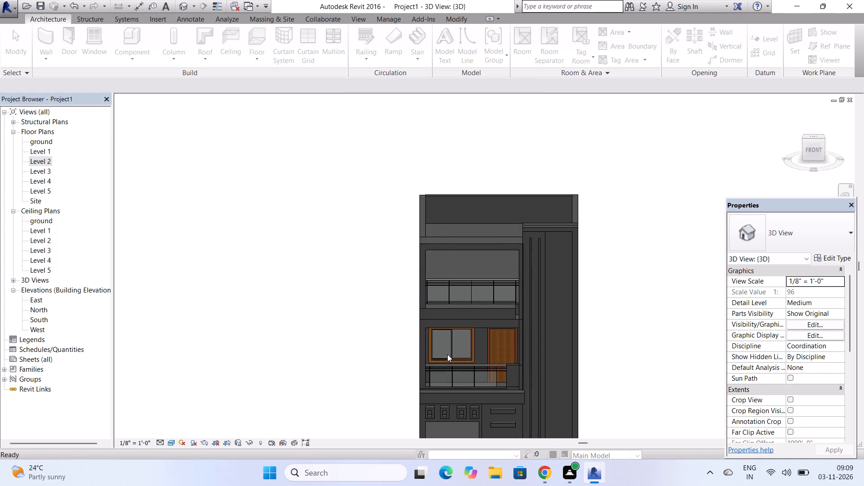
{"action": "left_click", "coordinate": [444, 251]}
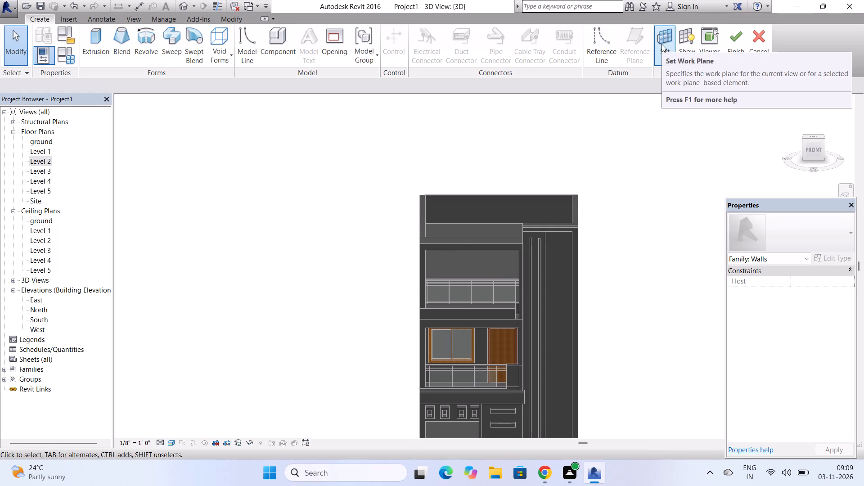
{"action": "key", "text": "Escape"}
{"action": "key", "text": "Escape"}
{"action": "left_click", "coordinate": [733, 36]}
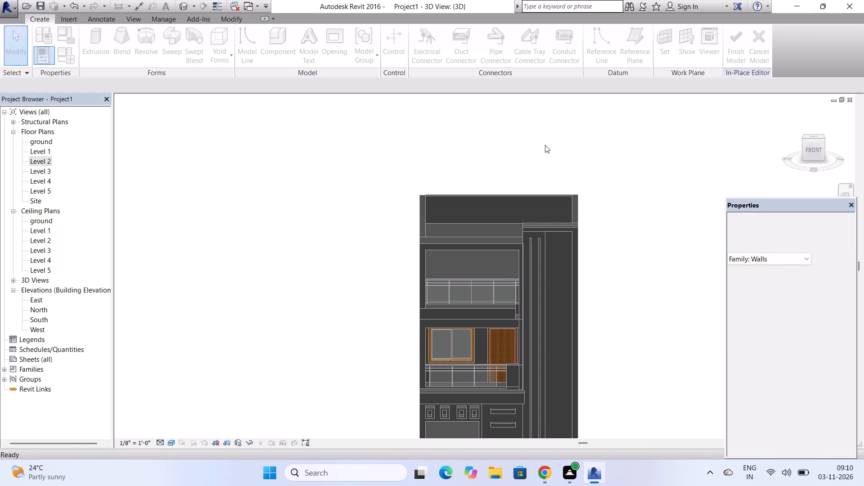
Edit the extrusion sketch of the frame around the upper balcony and draw a small six-sided polygon inside its left leg, below the top corner.
{"action": "left_click", "coordinate": [465, 248]}
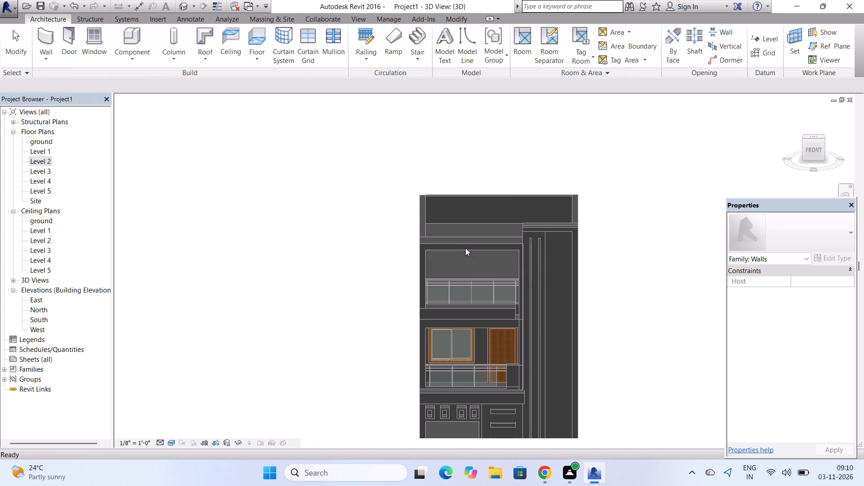
{"action": "scroll", "coordinate": [465, 248], "scroll_direction": "up", "scroll_amount": 5}
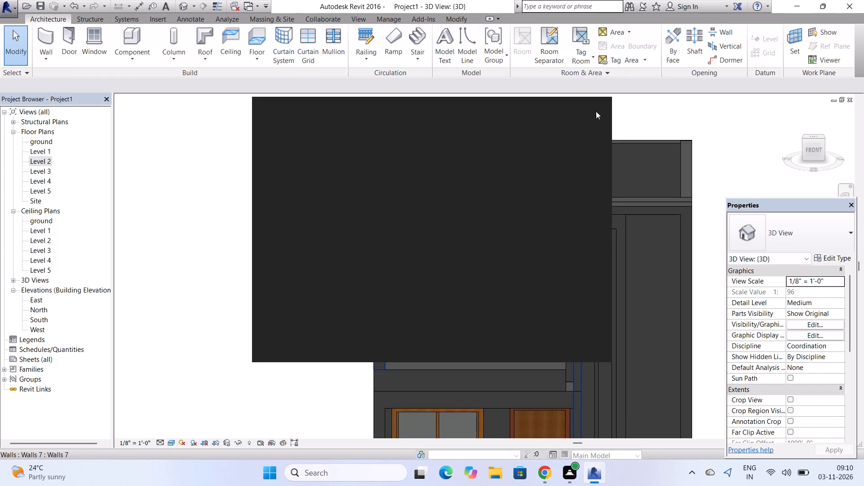
{"action": "left_click", "coordinate": [593, 111]}
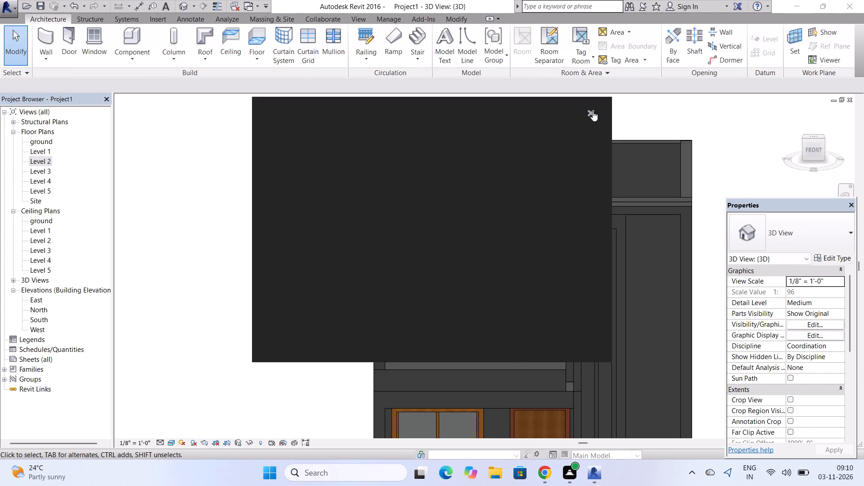
{"action": "left_click", "coordinate": [507, 233]}
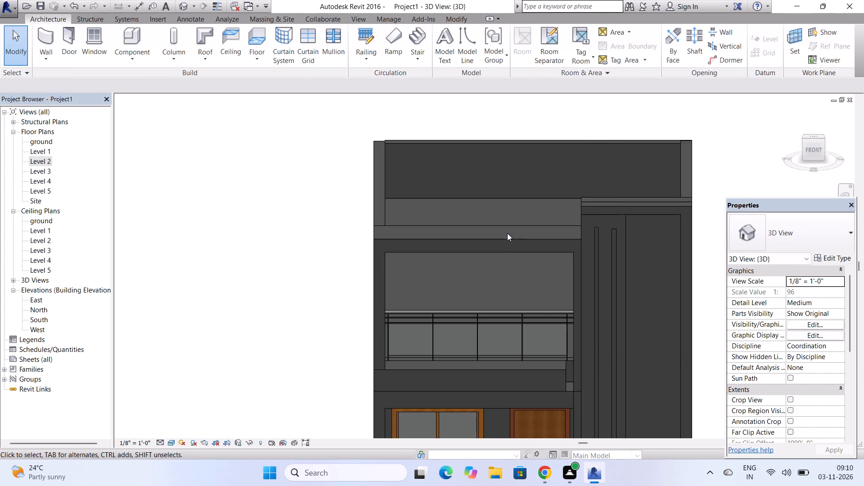
{"action": "double_click", "coordinate": [505, 237]}
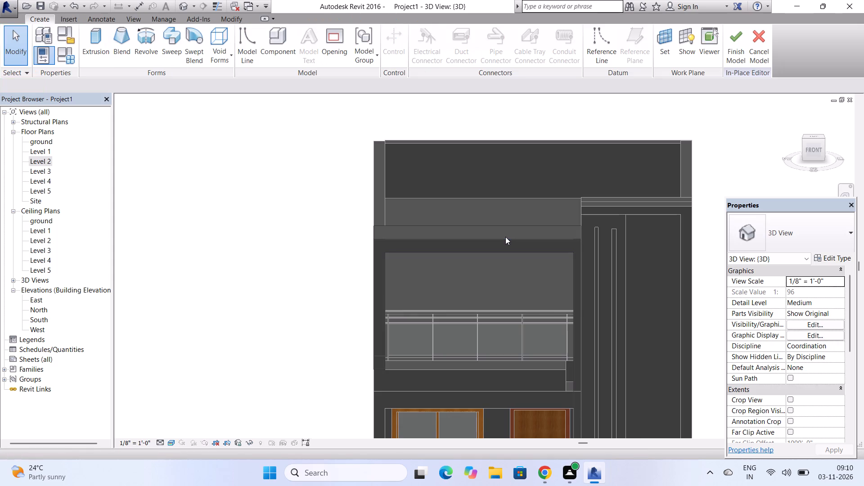
{"action": "double_click", "coordinate": [505, 237]}
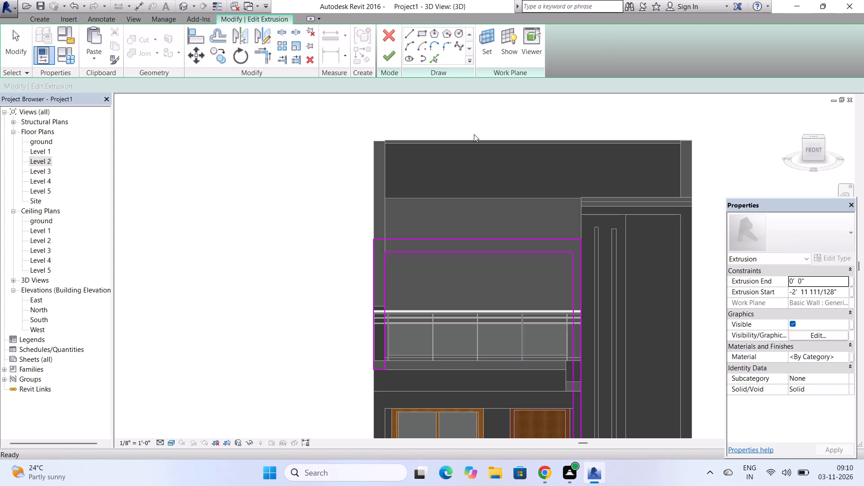
{"action": "scroll", "coordinate": [462, 244], "scroll_direction": "up", "scroll_amount": 6}
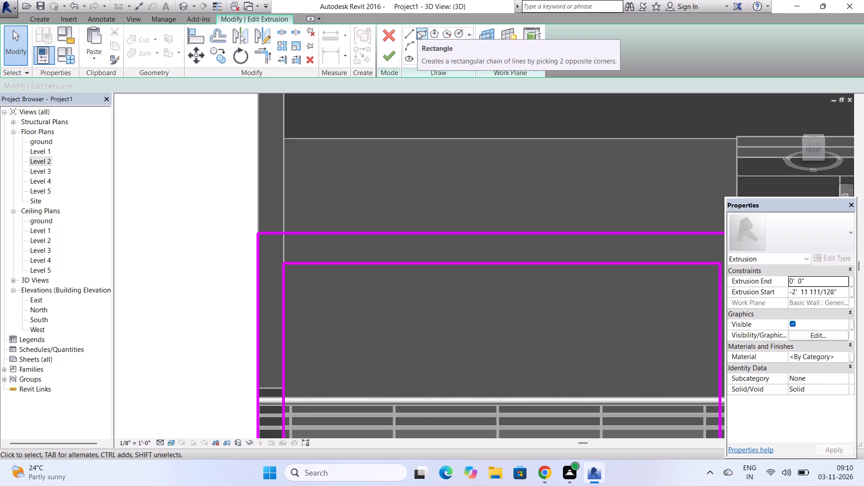
{"action": "left_click", "coordinate": [417, 31]}
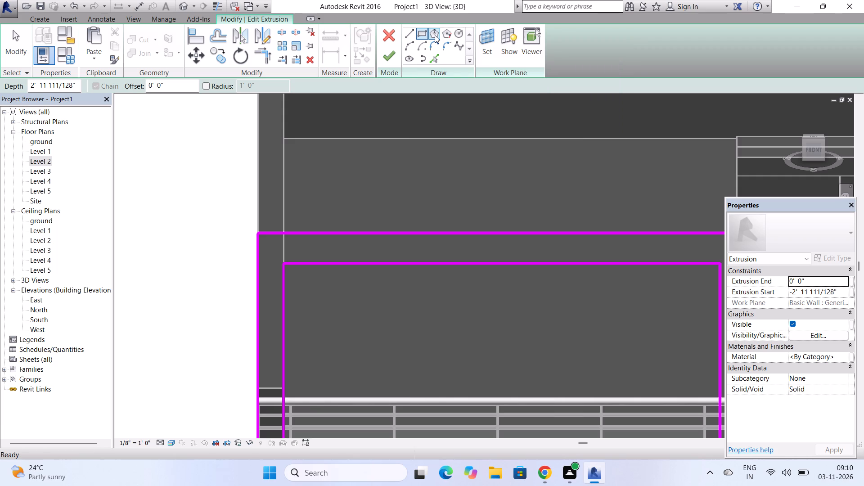
{"action": "left_click", "coordinate": [435, 35]}
{"action": "scroll", "coordinate": [248, 324], "scroll_direction": "up", "scroll_amount": 4}
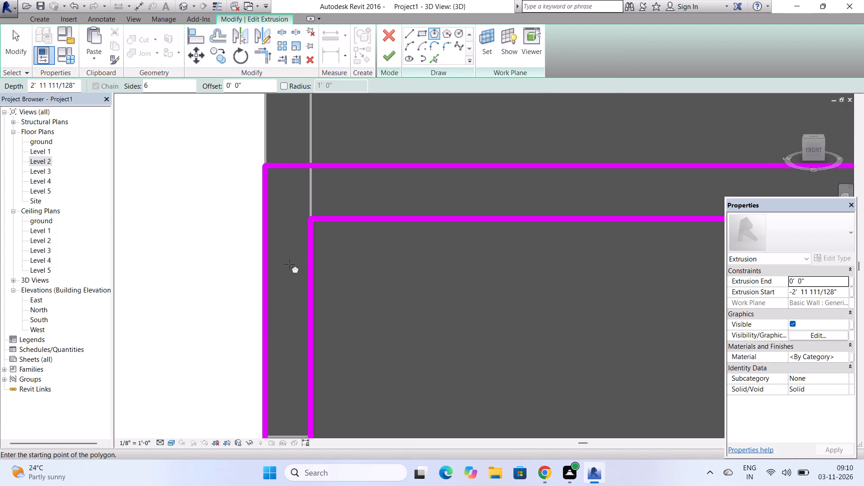
{"action": "left_click", "coordinate": [288, 292]}
{"action": "scroll", "coordinate": [311, 295], "scroll_direction": "up", "scroll_amount": 2}
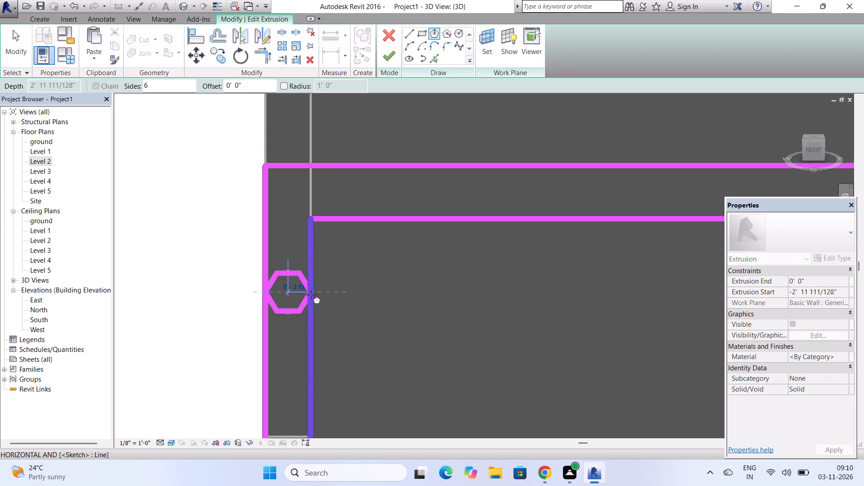
{"action": "scroll", "coordinate": [311, 295], "scroll_direction": "up", "scroll_amount": 1}
{"action": "left_click", "coordinate": [295, 295]}
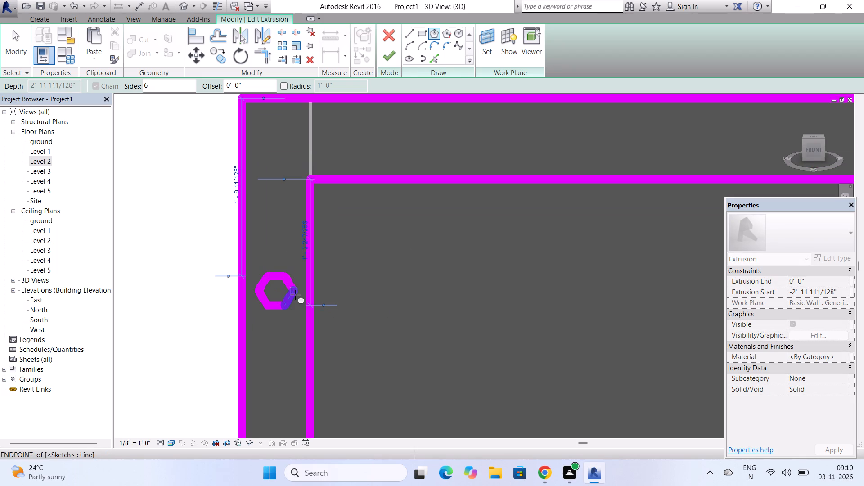
Draw two more similar-sized hexagons below the first, spaced down the left leg of the frame sketch above the balcony railing.
{"action": "scroll", "coordinate": [285, 210], "scroll_direction": "down", "scroll_amount": 4}
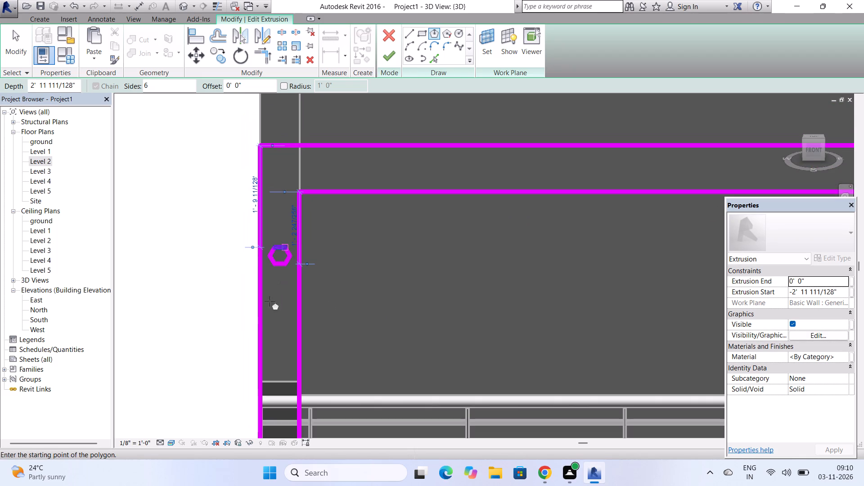
{"action": "scroll", "coordinate": [266, 315], "scroll_direction": "up", "scroll_amount": 5}
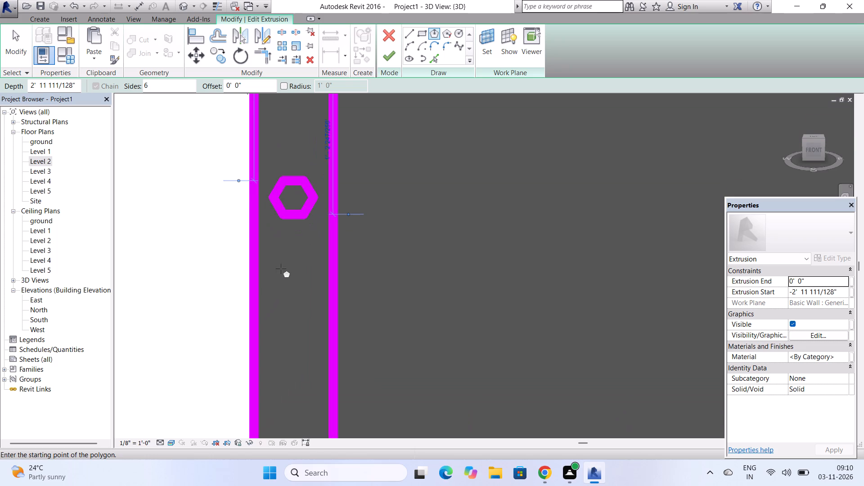
{"action": "left_click", "coordinate": [291, 269]}
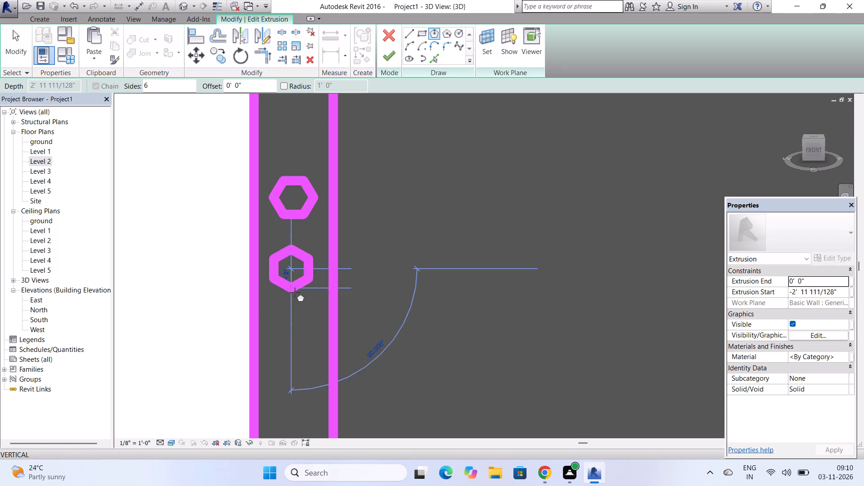
{"action": "left_click", "coordinate": [294, 291]}
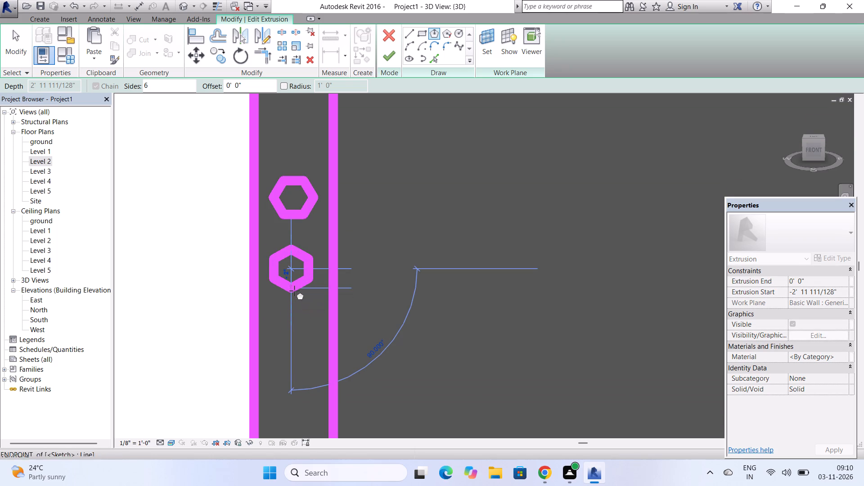
{"action": "scroll", "coordinate": [298, 207], "scroll_direction": "down", "scroll_amount": 5}
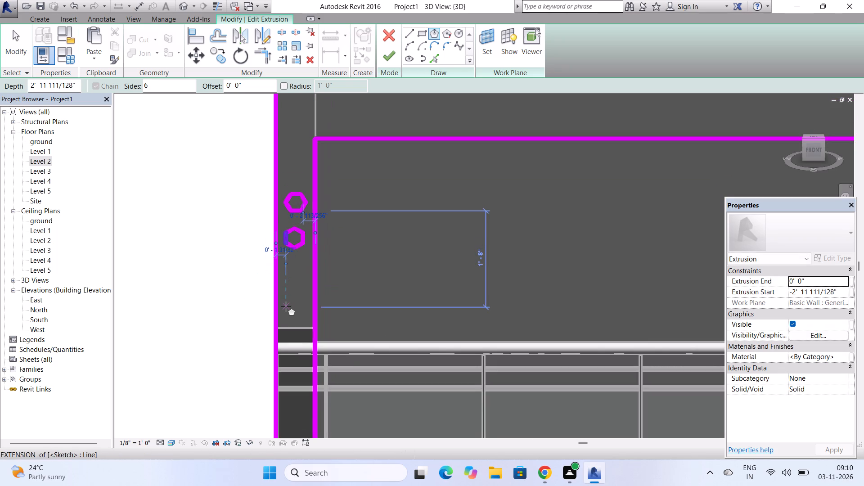
{"action": "scroll", "coordinate": [286, 306], "scroll_direction": "up", "scroll_amount": 5}
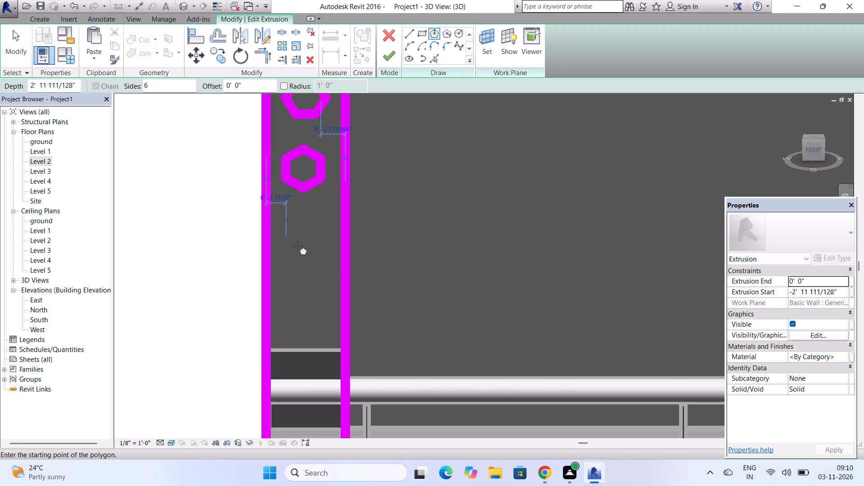
{"action": "left_click", "coordinate": [297, 246]}
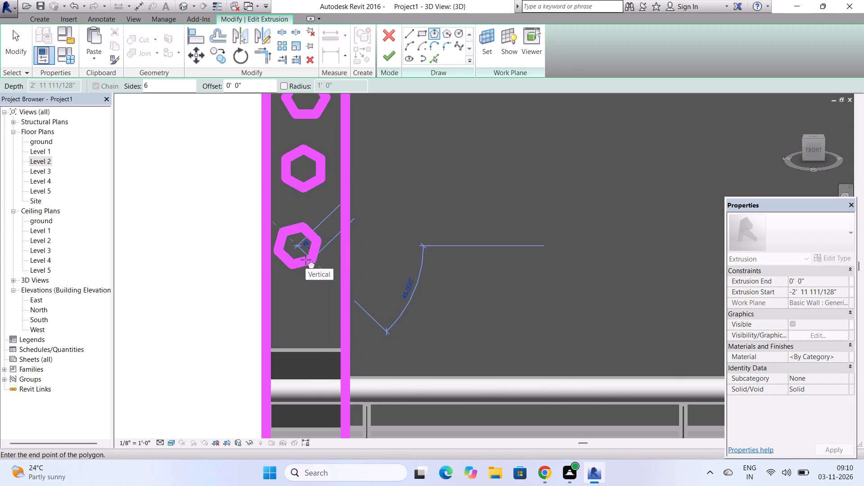
{"action": "key", "text": "Escape"}
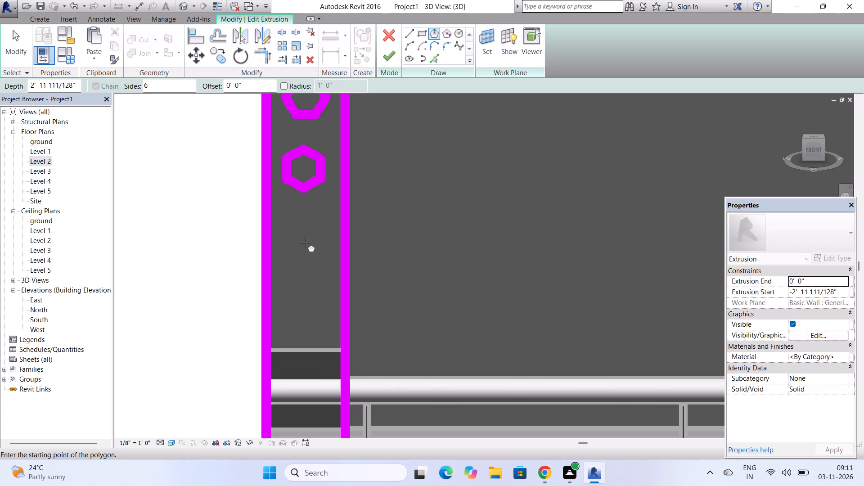
{"action": "left_click", "coordinate": [306, 243]}
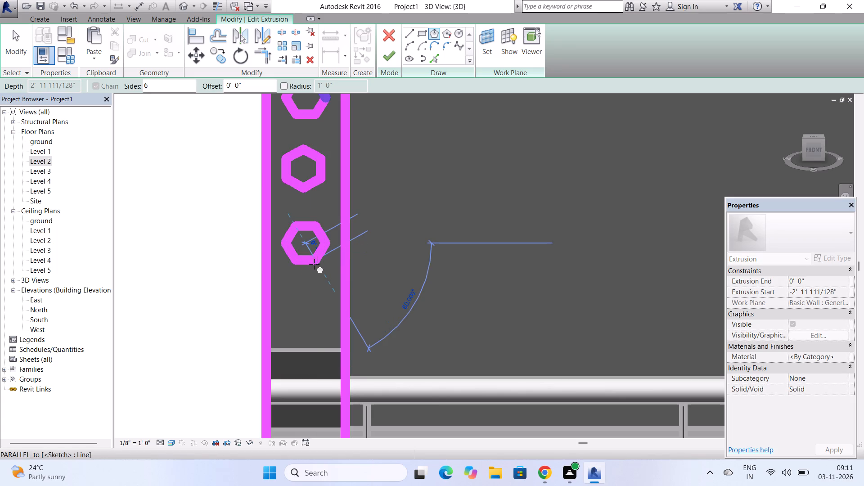
{"action": "left_click", "coordinate": [314, 264]}
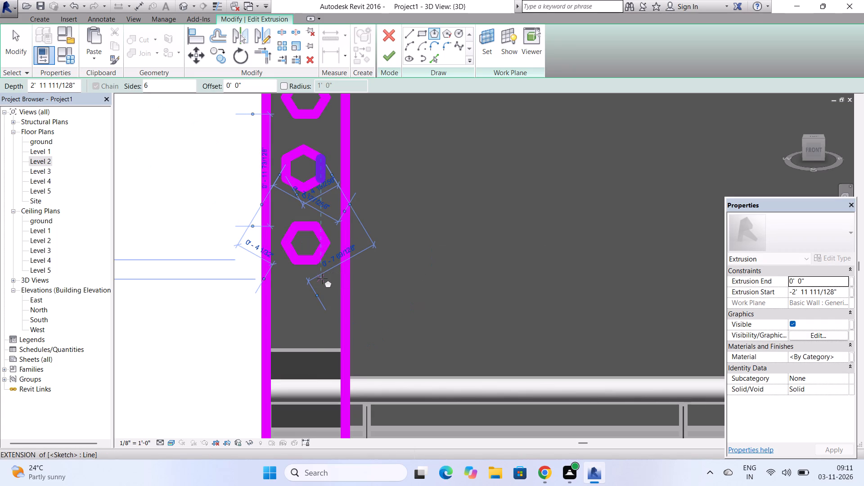
Draw a slightly larger hexagon above the three existing ones, near the top of the frame sketch's left leg.
{"action": "scroll", "coordinate": [322, 280], "scroll_direction": "down", "scroll_amount": 4}
{"action": "scroll", "coordinate": [297, 308], "scroll_direction": "down", "scroll_amount": 6}
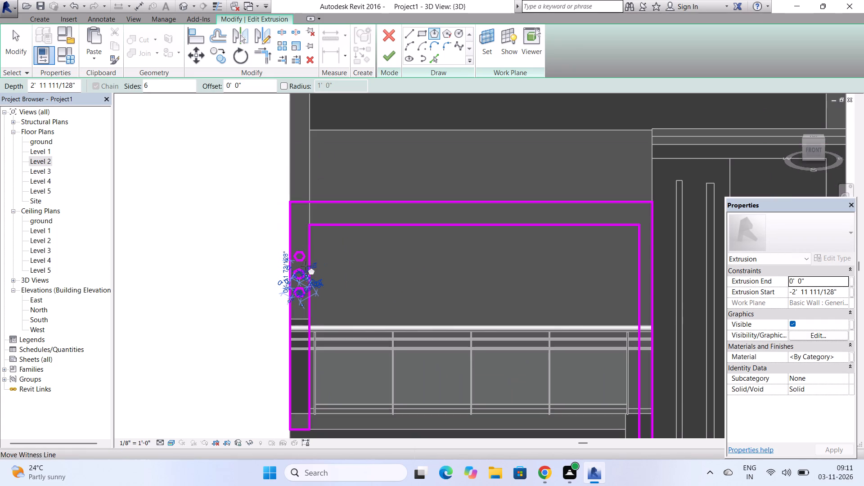
{"action": "scroll", "coordinate": [308, 213], "scroll_direction": "up", "scroll_amount": 6}
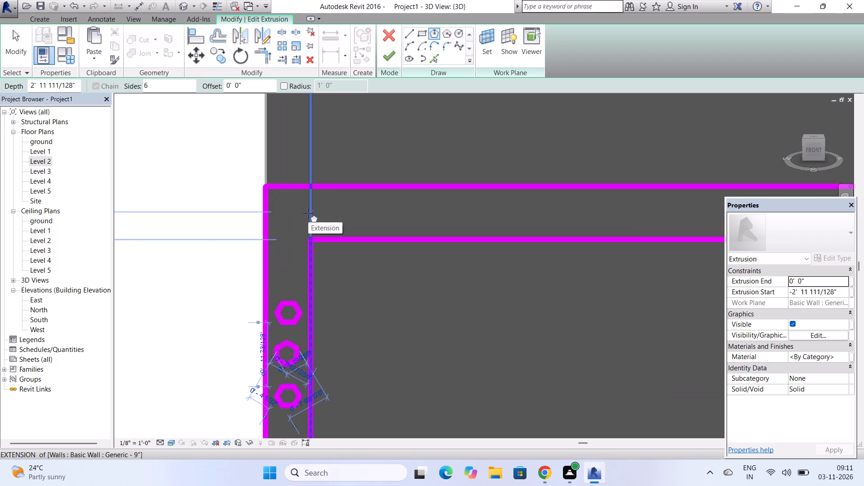
{"action": "left_click", "coordinate": [287, 251]}
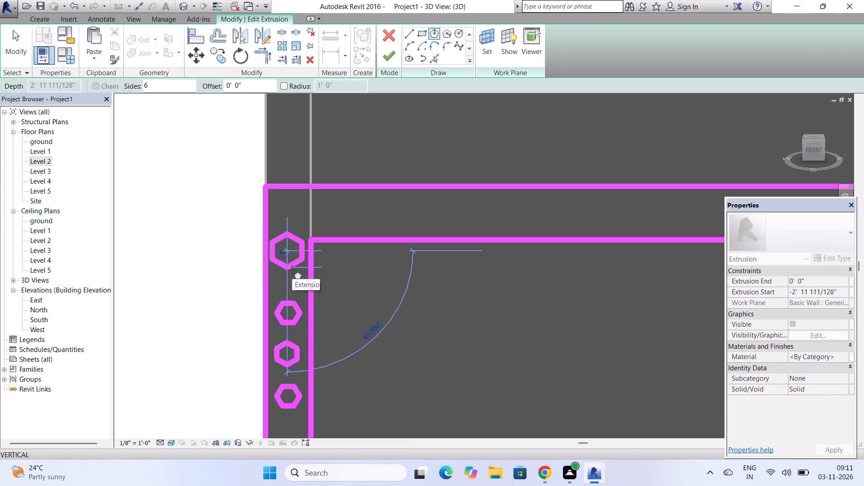
{"action": "left_click", "coordinate": [290, 266]}
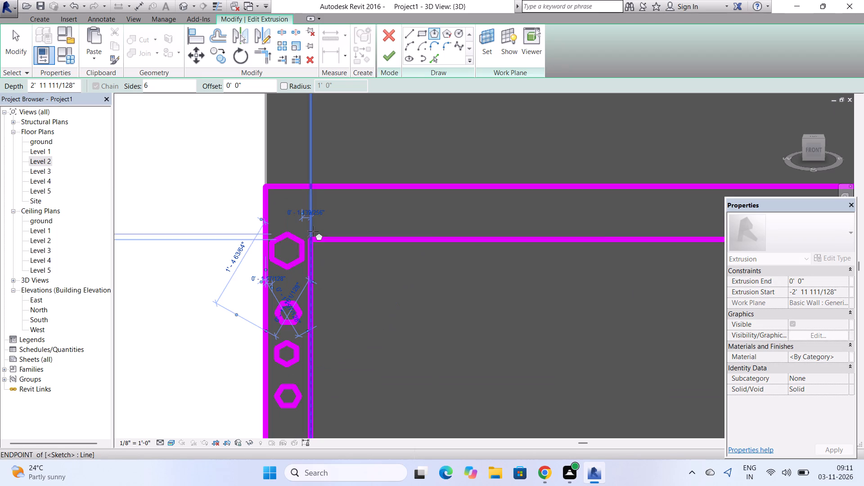
Draw a six-sided inscribed polygon inside the frame's top beam, near the middle of its length.
{"action": "scroll", "coordinate": [313, 231], "scroll_direction": "down", "scroll_amount": 5}
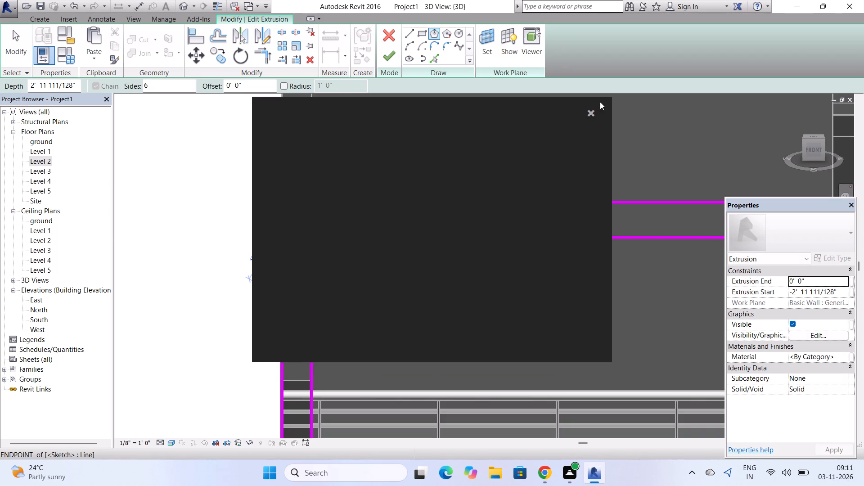
{"action": "left_click", "coordinate": [594, 109]}
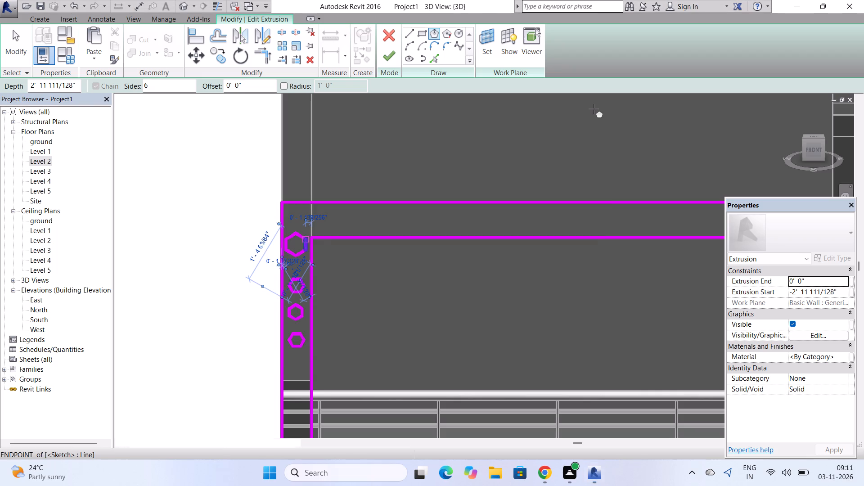
{"action": "scroll", "coordinate": [195, 274], "scroll_direction": "down", "scroll_amount": 3}
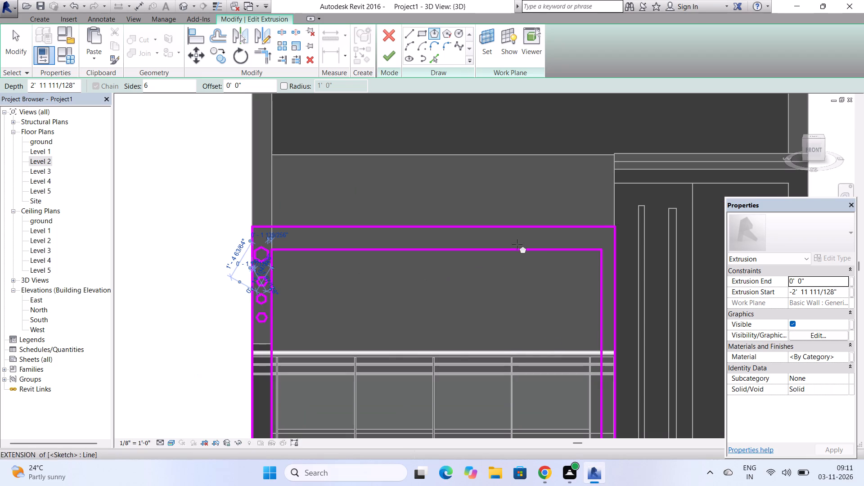
{"action": "scroll", "coordinate": [608, 277], "scroll_direction": "up", "scroll_amount": 1}
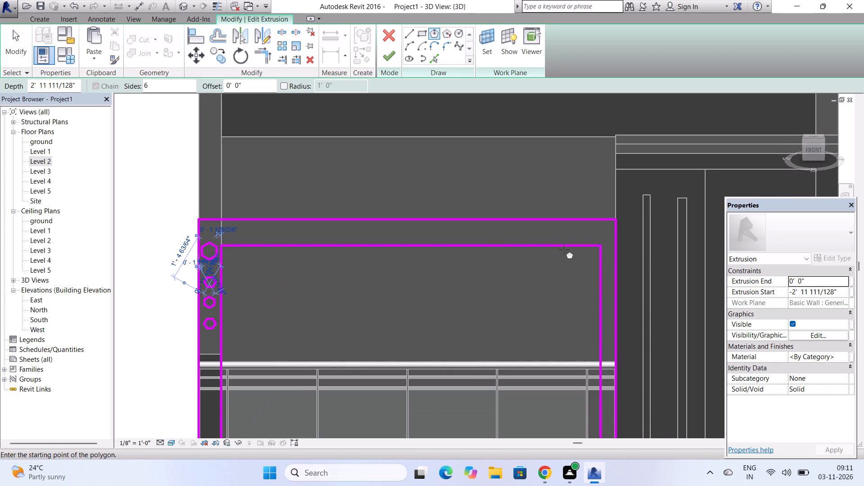
{"action": "scroll", "coordinate": [261, 233], "scroll_direction": "up", "scroll_amount": 4}
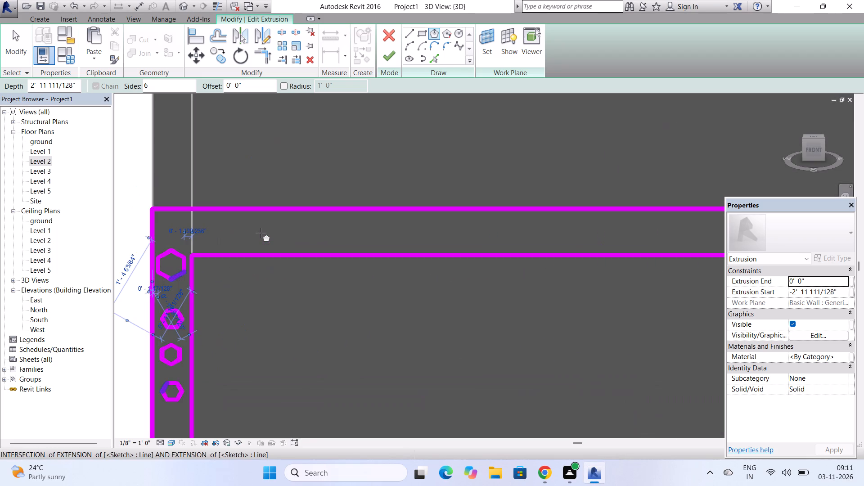
{"action": "scroll", "coordinate": [261, 233], "scroll_direction": "up", "scroll_amount": 1}
{"action": "scroll", "coordinate": [261, 233], "scroll_direction": "down", "scroll_amount": 3}
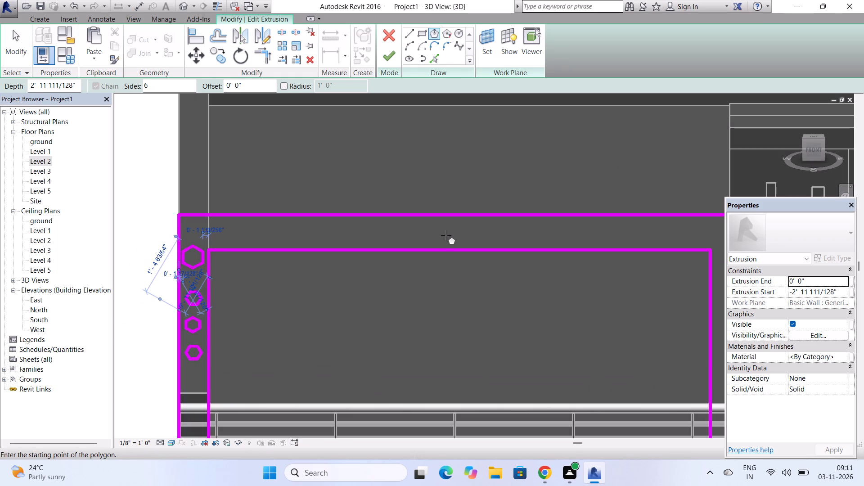
{"action": "left_click", "coordinate": [442, 233]}
{"action": "left_click", "coordinate": [454, 235]}
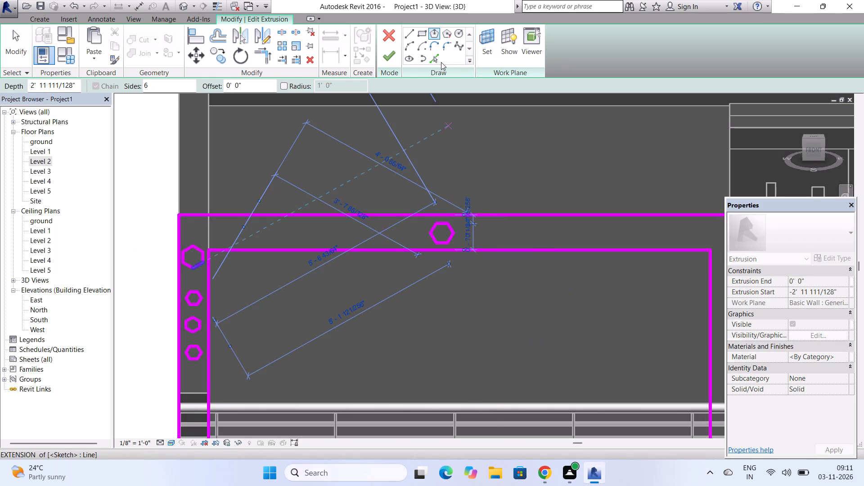
Draw a flat rectangle about 11 inches wide inside the top beam, just left of the middle hexagon.
{"action": "left_click", "coordinate": [425, 30]}
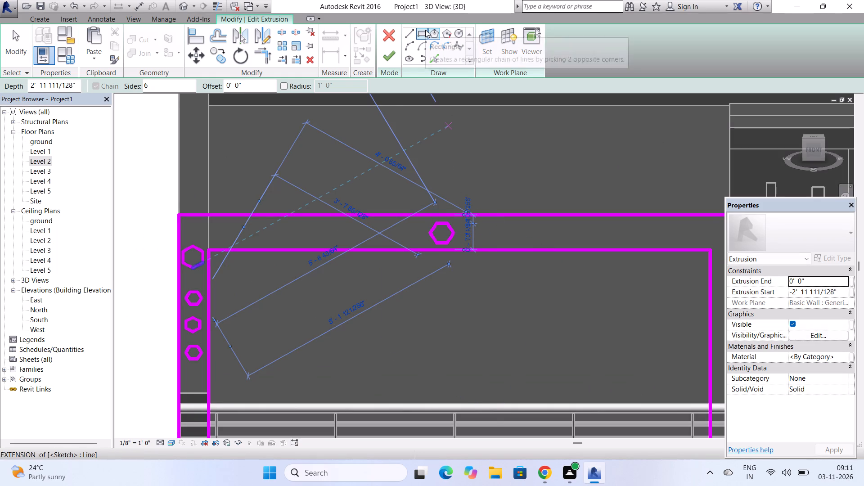
{"action": "scroll", "coordinate": [360, 237], "scroll_direction": "up", "scroll_amount": 3}
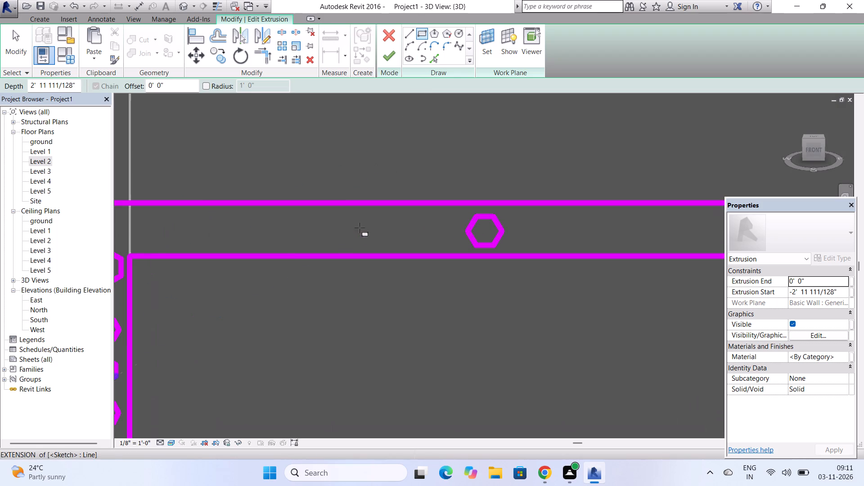
{"action": "left_click", "coordinate": [357, 222]}
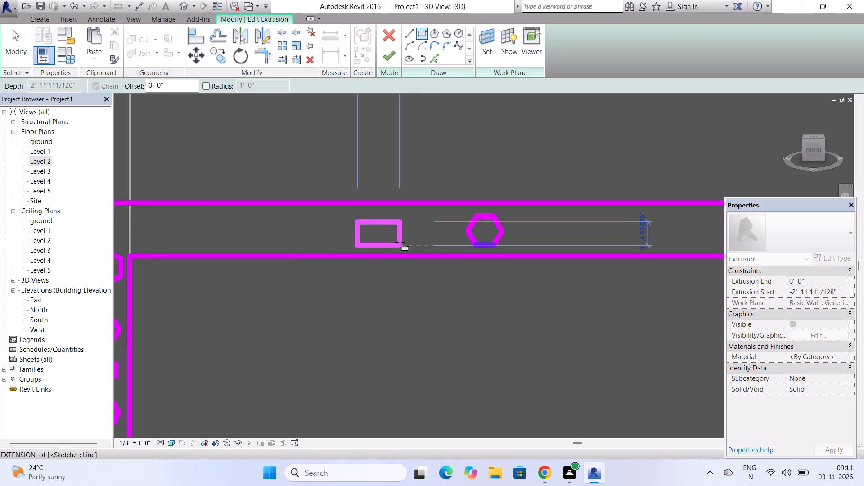
{"action": "left_click", "coordinate": [422, 245]}
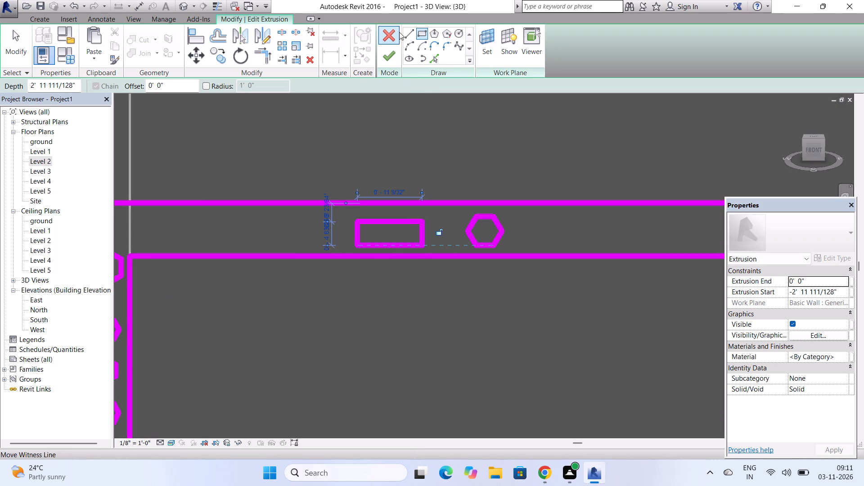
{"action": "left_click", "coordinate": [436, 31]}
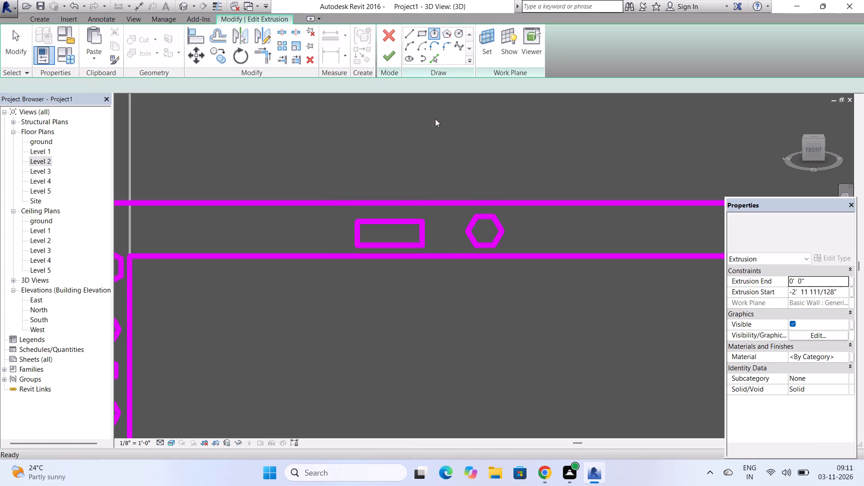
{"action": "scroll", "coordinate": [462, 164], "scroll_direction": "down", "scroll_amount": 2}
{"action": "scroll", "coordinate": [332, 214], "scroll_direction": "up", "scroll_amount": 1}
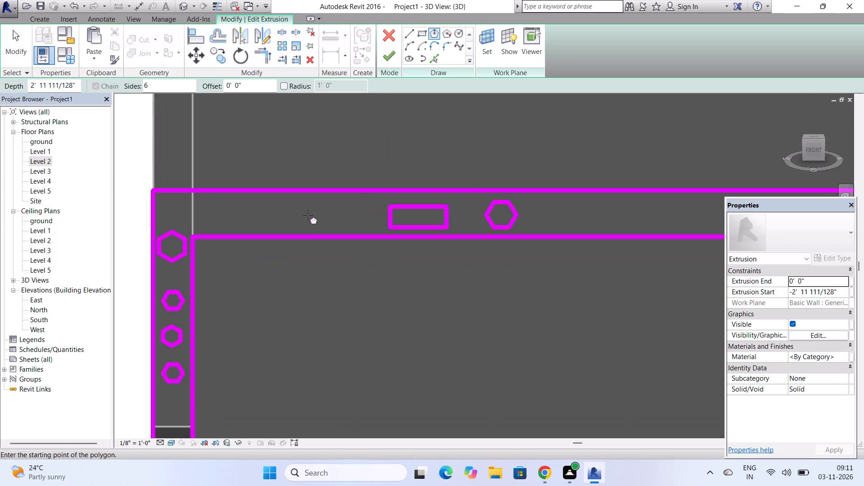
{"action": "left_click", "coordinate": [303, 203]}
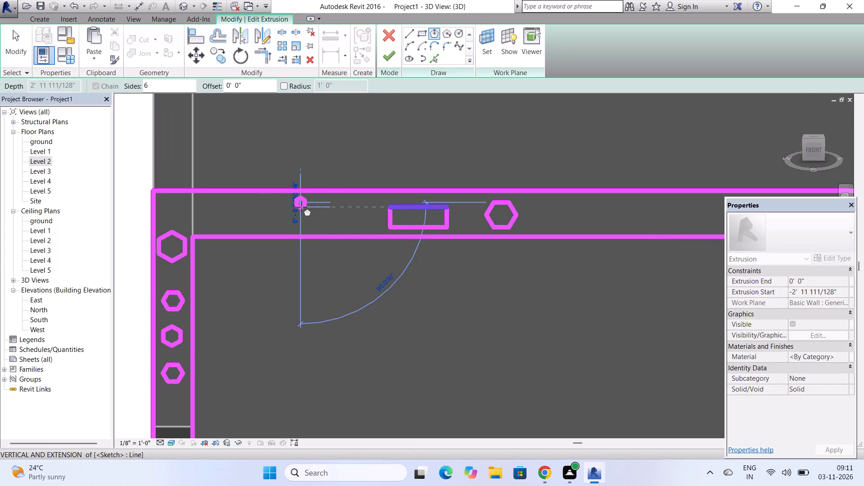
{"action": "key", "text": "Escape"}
Draw a circumscribed hexagon inside the top beam, between the frame's left corner and the rectangle.
{"action": "left_click", "coordinate": [432, 36]}
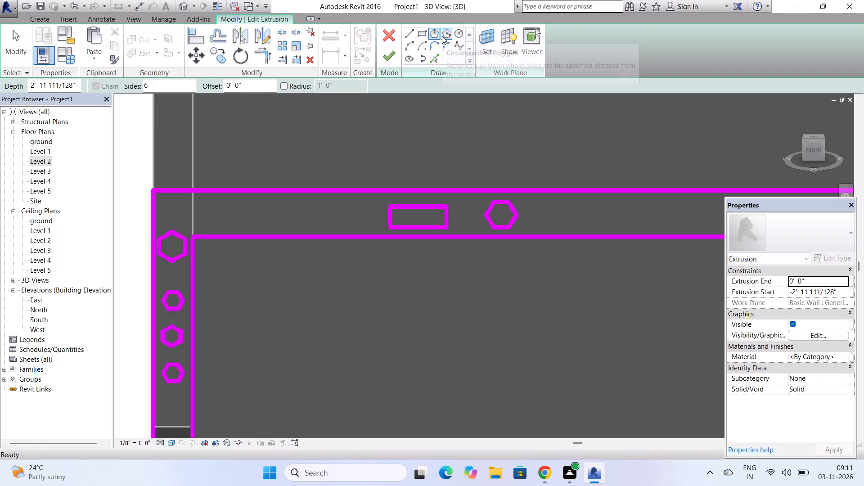
{"action": "left_click", "coordinate": [442, 36]}
{"action": "scroll", "coordinate": [296, 208], "scroll_direction": "up", "scroll_amount": 1}
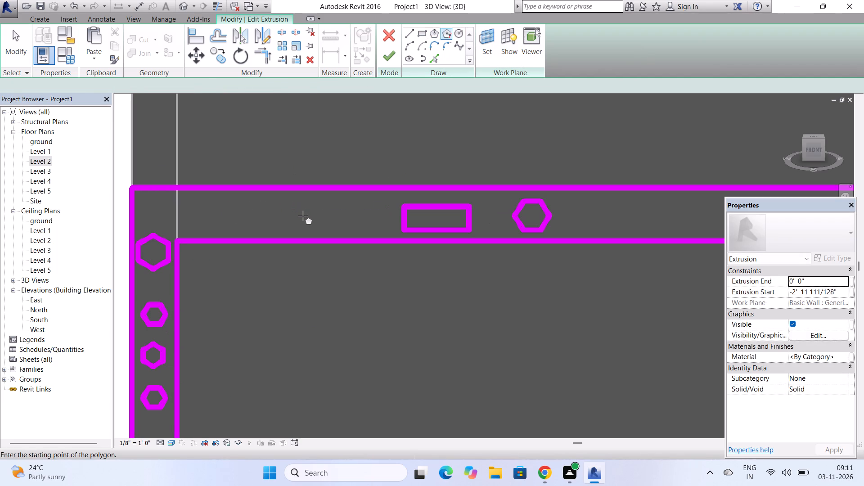
{"action": "left_click", "coordinate": [303, 216]}
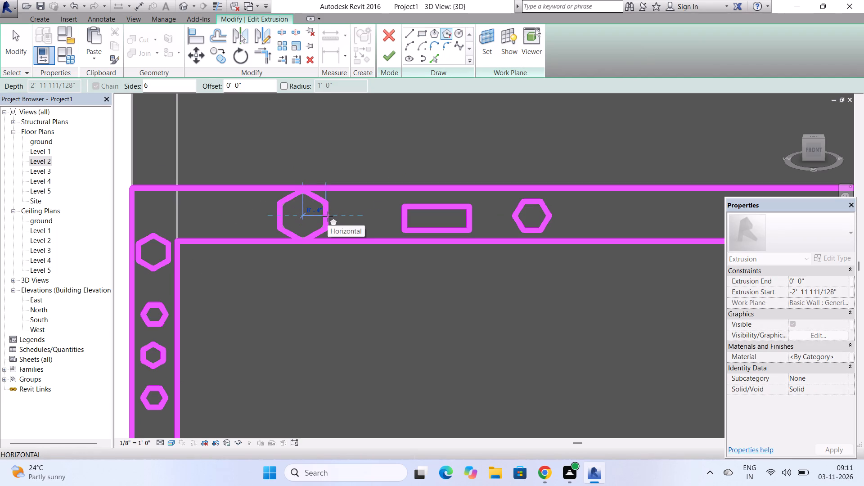
{"action": "left_click", "coordinate": [318, 216]}
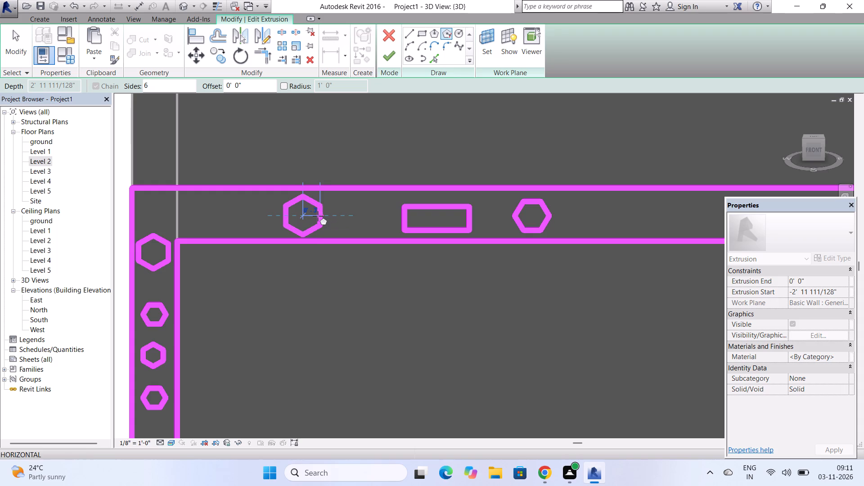
Draw a slim rectangle about 1'-4" wide inside the top beam, just right of the middle hexagon.
{"action": "scroll", "coordinate": [326, 208], "scroll_direction": "down", "scroll_amount": 3}
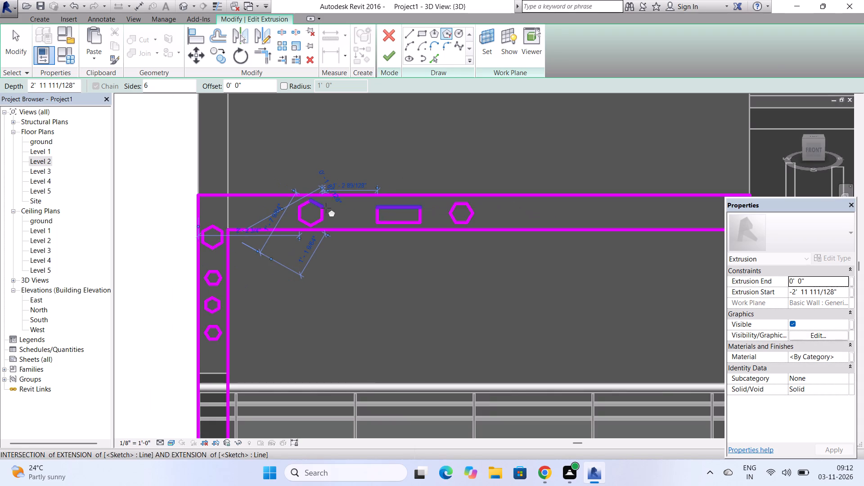
{"action": "scroll", "coordinate": [326, 208], "scroll_direction": "down", "scroll_amount": 3}
{"action": "scroll", "coordinate": [483, 212], "scroll_direction": "up", "scroll_amount": 1}
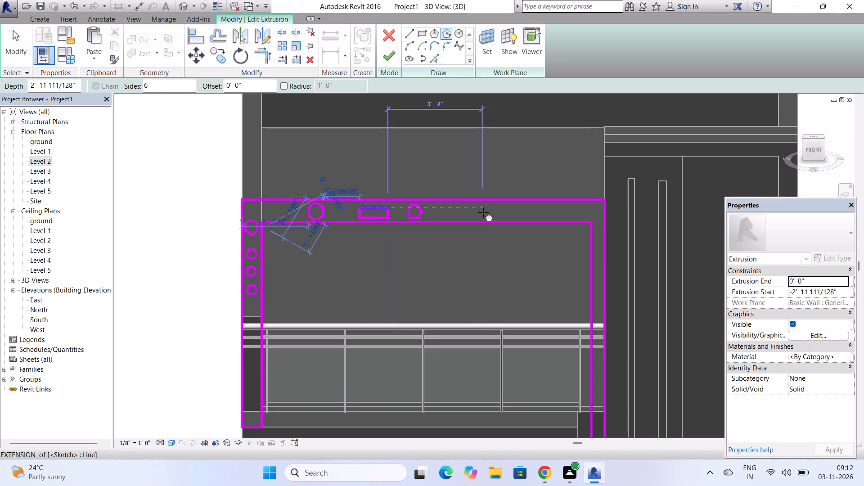
{"action": "scroll", "coordinate": [483, 212], "scroll_direction": "up", "scroll_amount": 1}
{"action": "left_click", "coordinate": [421, 39]}
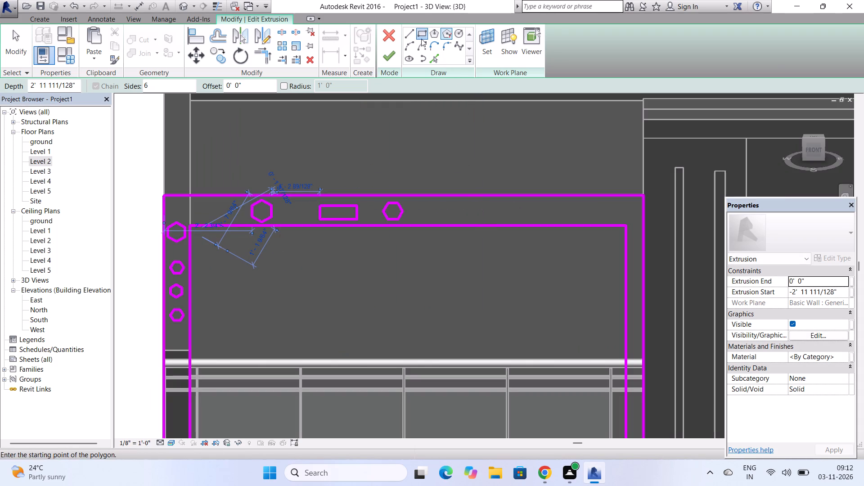
{"action": "left_click", "coordinate": [424, 209]}
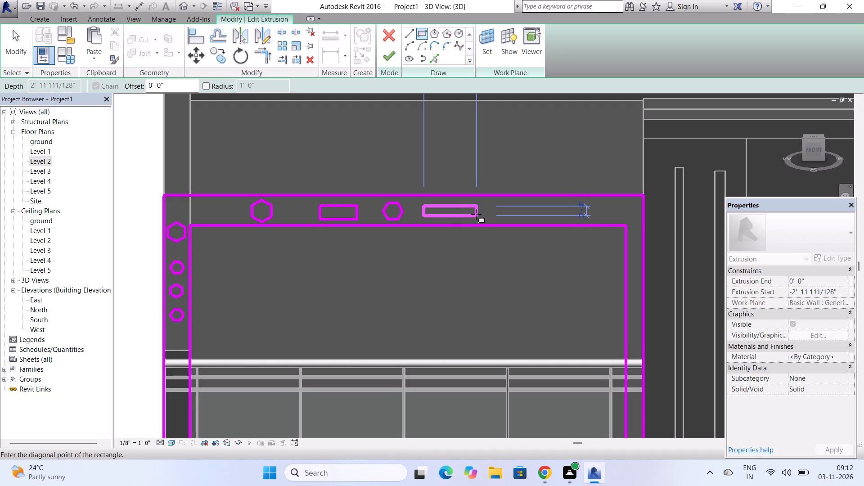
{"action": "left_click", "coordinate": [476, 214]}
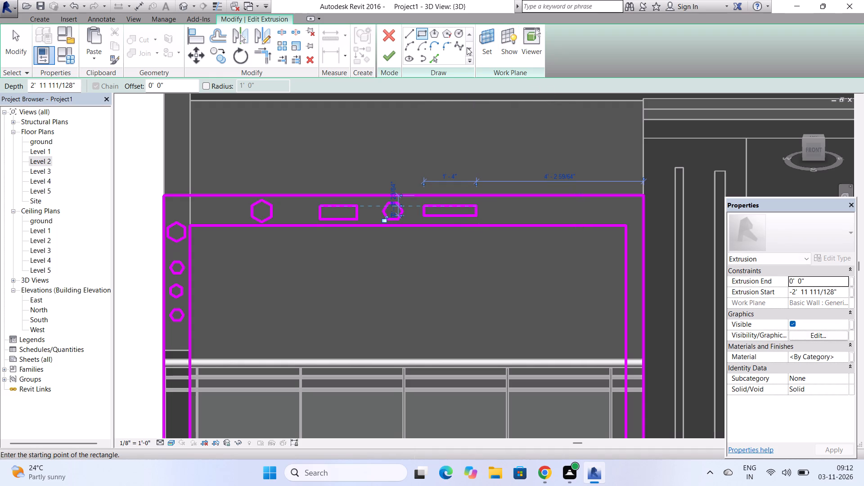
Draw another circumscribed hexagon inside the top beam, to the right of the slim rectangle.
{"action": "left_click", "coordinate": [446, 34]}
{"action": "scroll", "coordinate": [543, 201], "scroll_direction": "up", "scroll_amount": 7}
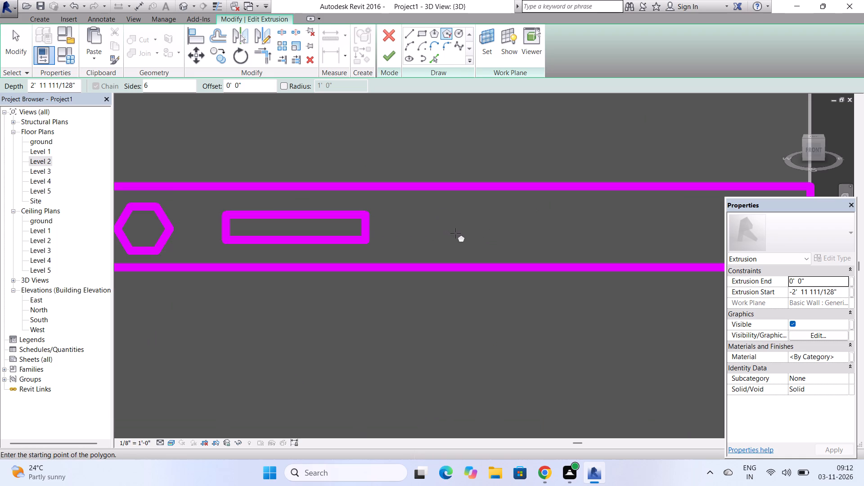
{"action": "left_click", "coordinate": [455, 229]}
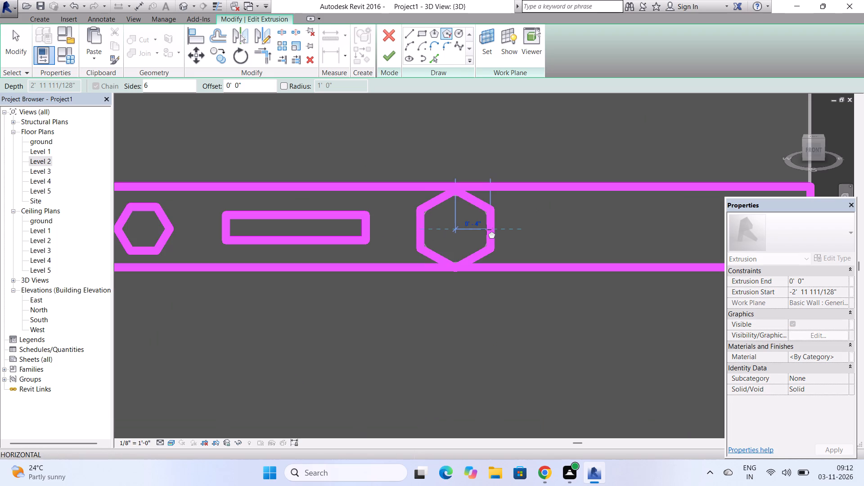
{"action": "left_click", "coordinate": [477, 229]}
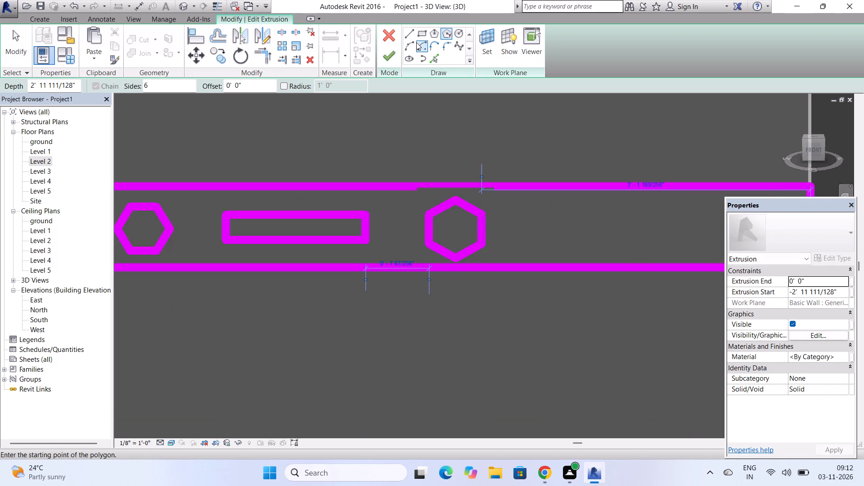
Draw a slim rectangle about 1'-5" wide inside the top beam, between the newest hexagon and the frame's right corner.
{"action": "left_click", "coordinate": [419, 30]}
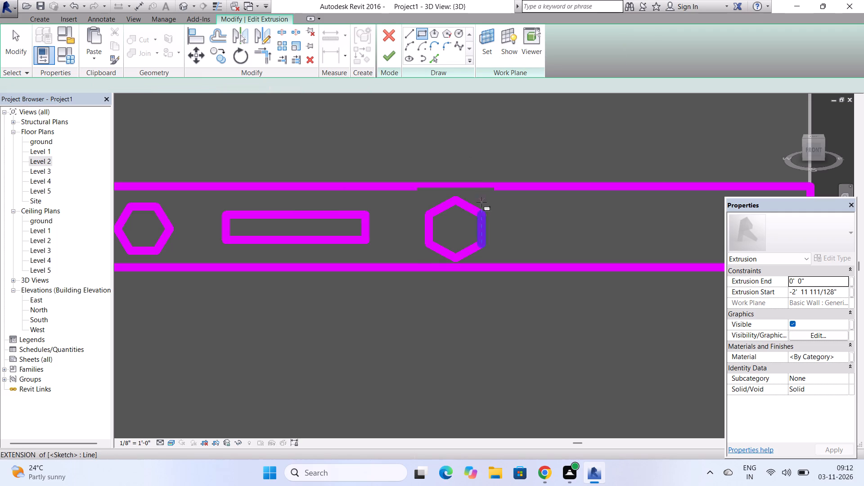
{"action": "scroll", "coordinate": [586, 241], "scroll_direction": "up", "scroll_amount": 3}
{"action": "scroll", "coordinate": [277, 206], "scroll_direction": "down", "scroll_amount": 5}
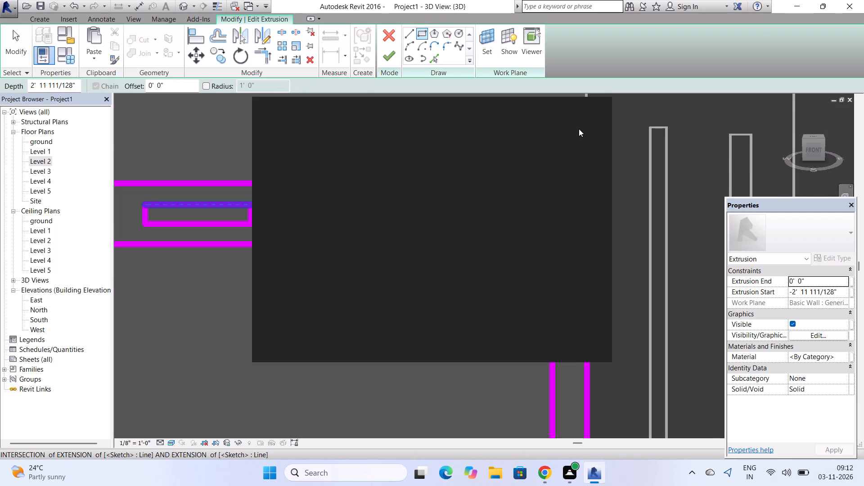
{"action": "left_click", "coordinate": [586, 109]}
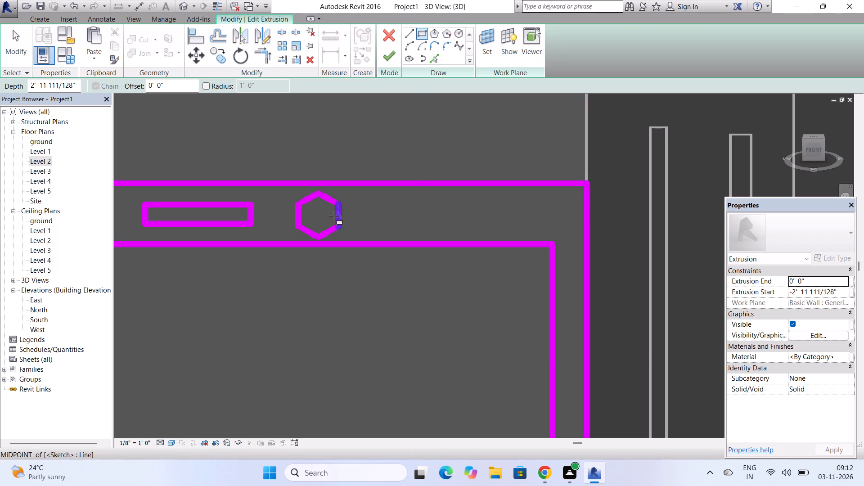
{"action": "left_click", "coordinate": [386, 207]}
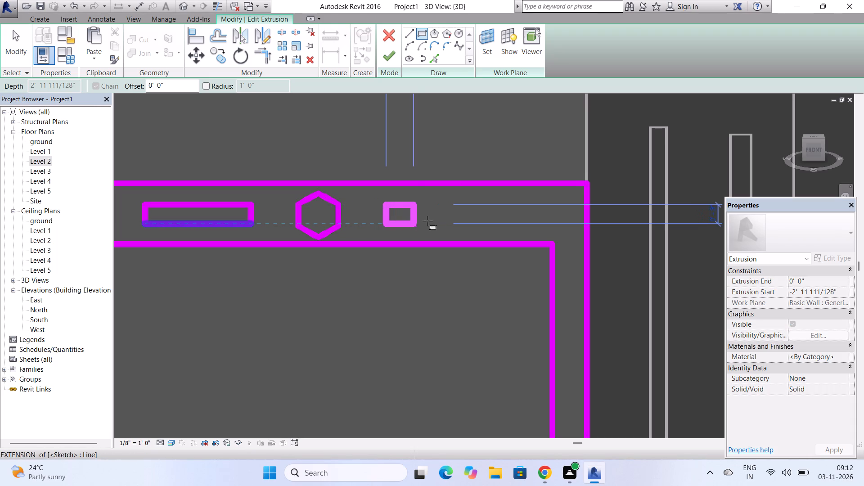
{"action": "left_click", "coordinate": [497, 228]}
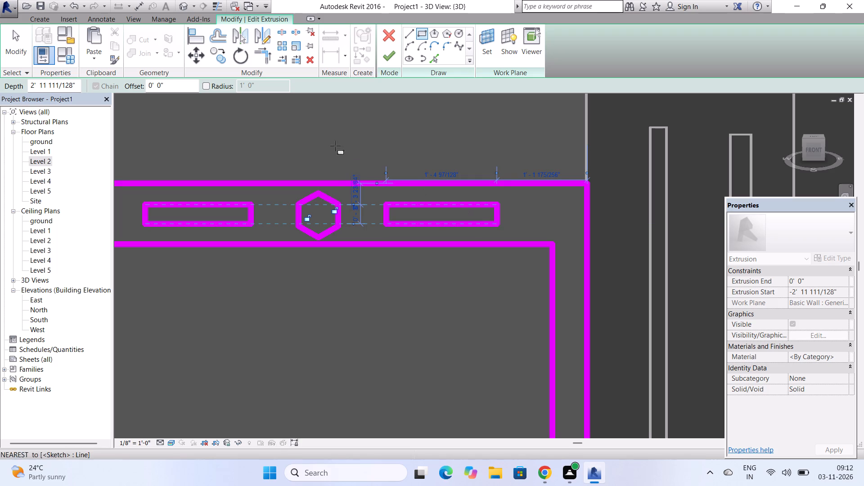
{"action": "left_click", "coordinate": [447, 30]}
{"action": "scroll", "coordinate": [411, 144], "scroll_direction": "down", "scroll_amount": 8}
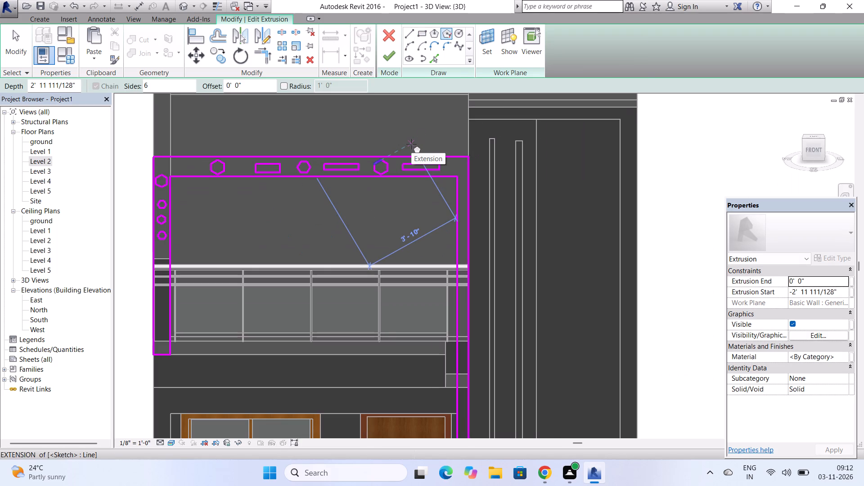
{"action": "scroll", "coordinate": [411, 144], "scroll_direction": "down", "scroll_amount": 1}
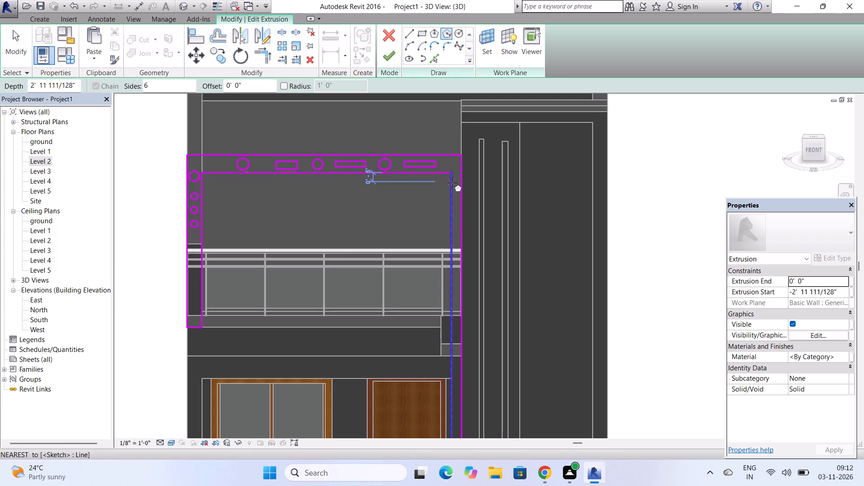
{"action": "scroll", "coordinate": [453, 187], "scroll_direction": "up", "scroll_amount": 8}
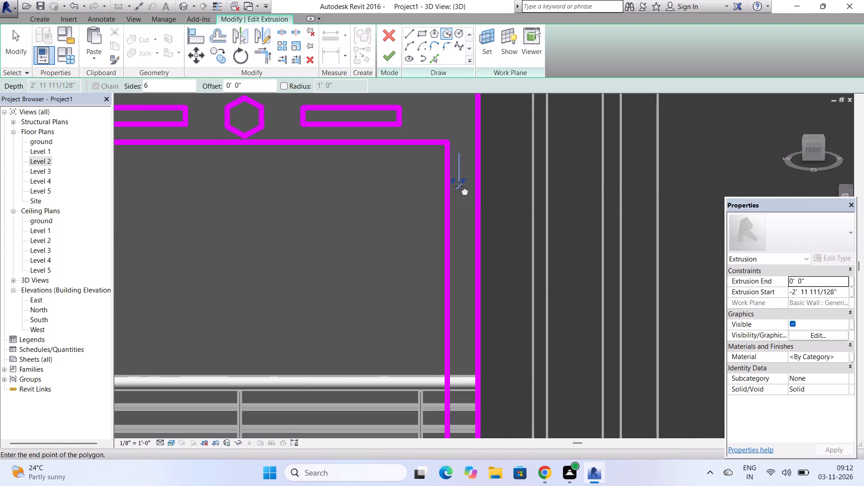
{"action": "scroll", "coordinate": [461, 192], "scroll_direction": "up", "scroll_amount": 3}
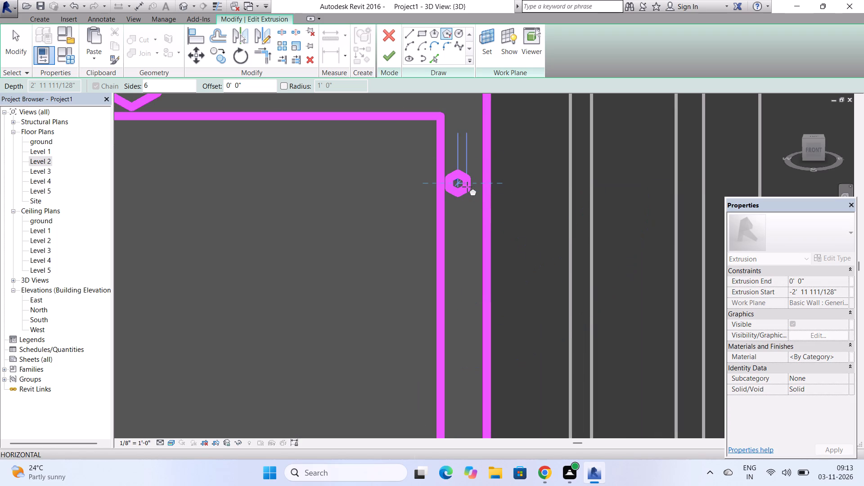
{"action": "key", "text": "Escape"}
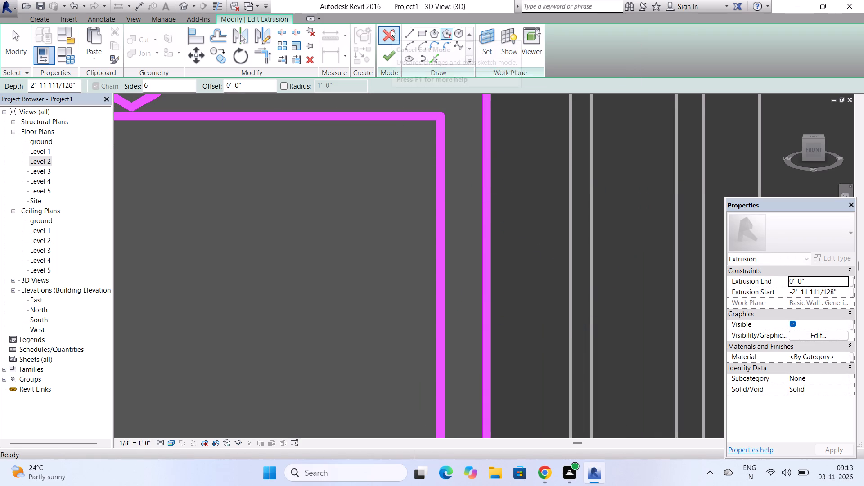
Draw a small circumscribed hexagon inside the frame's right leg, just below the top beam.
{"action": "left_click", "coordinate": [444, 31]}
{"action": "scroll", "coordinate": [473, 175], "scroll_direction": "down", "scroll_amount": 2}
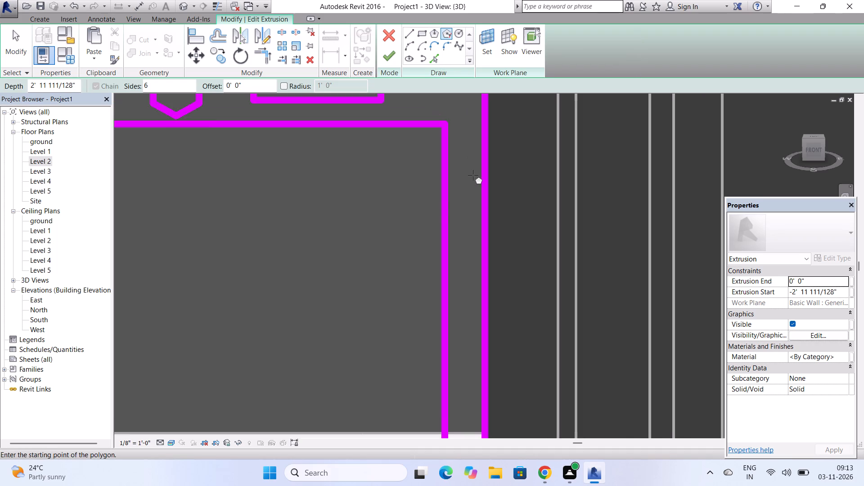
{"action": "scroll", "coordinate": [458, 208], "scroll_direction": "up", "scroll_amount": 2}
{"action": "left_click", "coordinate": [466, 184]}
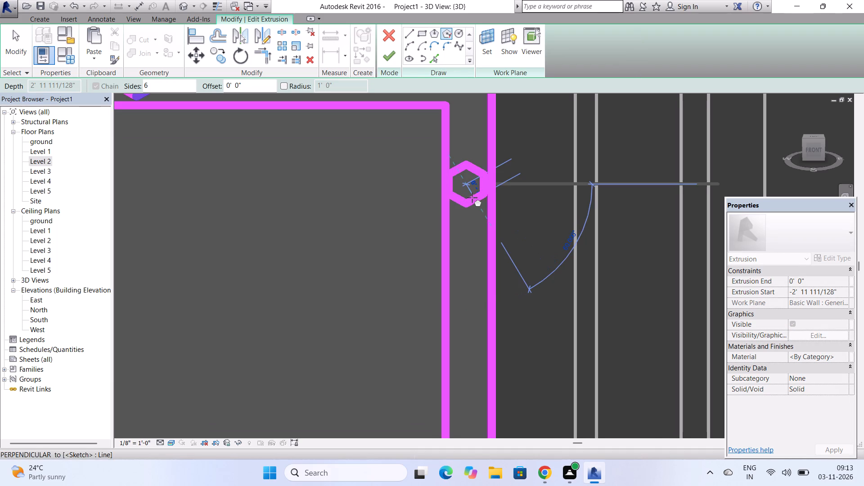
{"action": "left_click", "coordinate": [469, 193]}
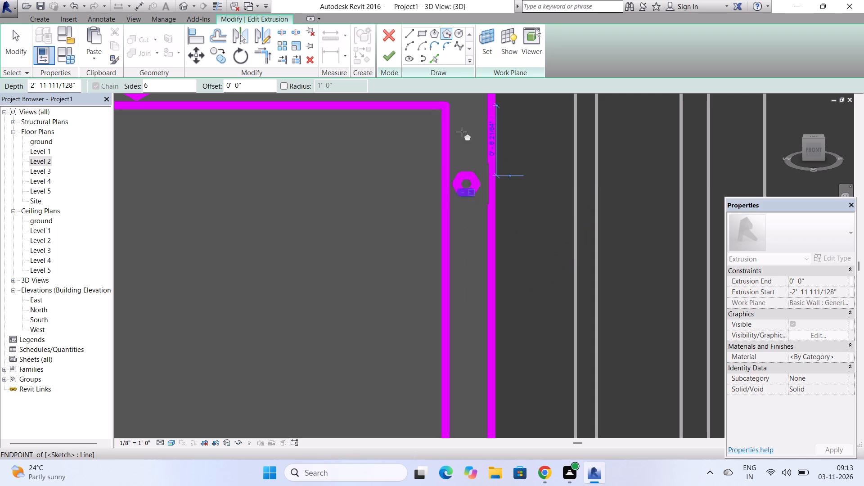
Draw a second circumscribed hexagon inside the frame's right leg, directly below the first one.
{"action": "scroll", "coordinate": [494, 233], "scroll_direction": "down", "scroll_amount": 6}
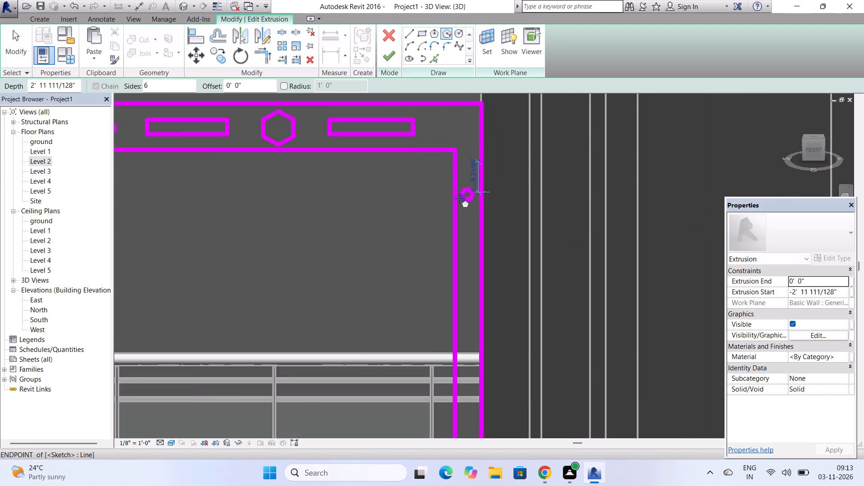
{"action": "scroll", "coordinate": [460, 231], "scroll_direction": "up", "scroll_amount": 4}
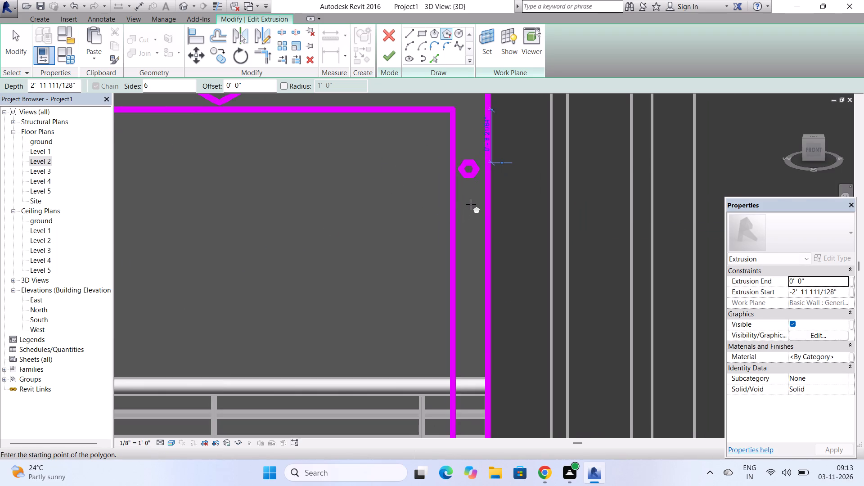
{"action": "left_click", "coordinate": [471, 210]}
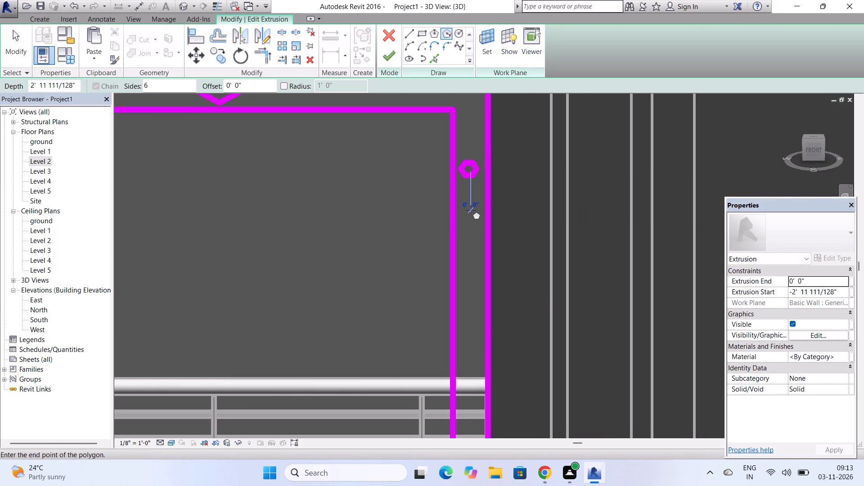
{"action": "scroll", "coordinate": [470, 219], "scroll_direction": "up", "scroll_amount": 5}
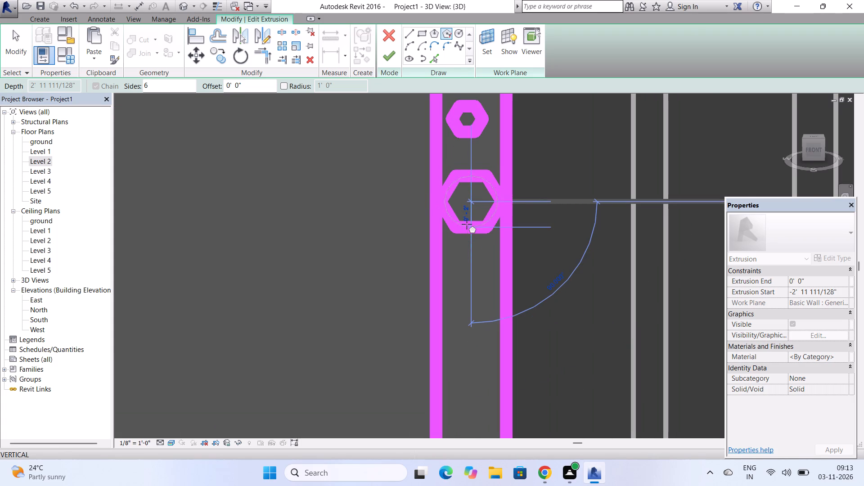
{"action": "left_click", "coordinate": [465, 217]}
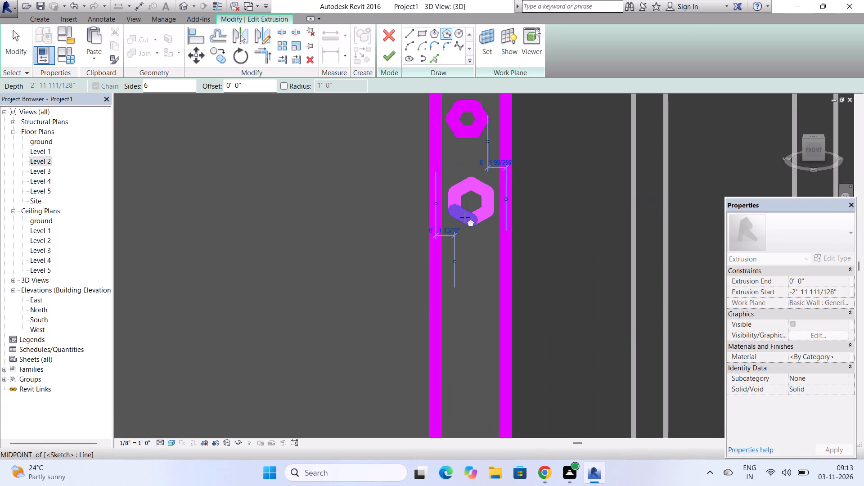
Draw a third circumscribed hexagon below the second in the frame's right leg, and dismiss the interrupting licence notification.
{"action": "scroll", "coordinate": [454, 177], "scroll_direction": "down", "scroll_amount": 3}
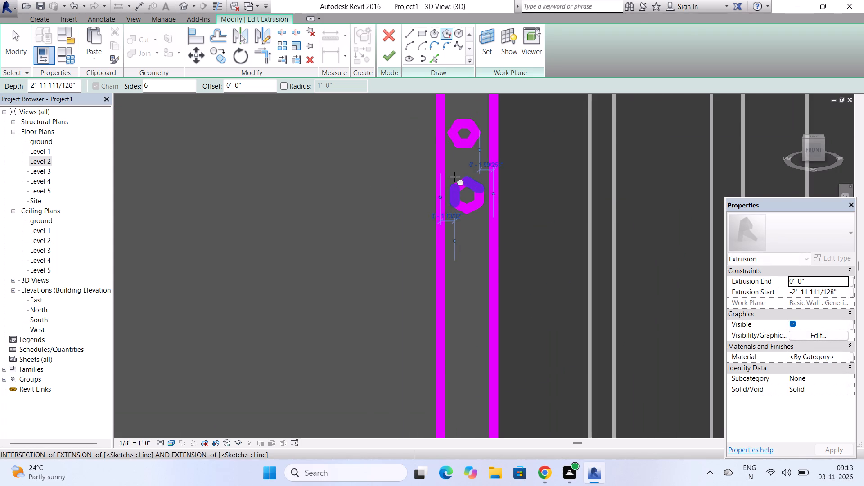
{"action": "scroll", "coordinate": [454, 177], "scroll_direction": "down", "scroll_amount": 2}
{"action": "scroll", "coordinate": [453, 254], "scroll_direction": "up", "scroll_amount": 5}
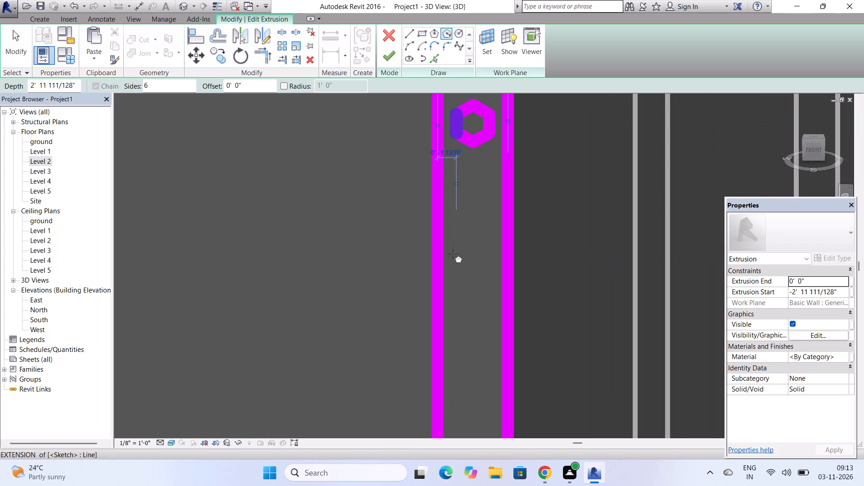
{"action": "left_click", "coordinate": [471, 212]}
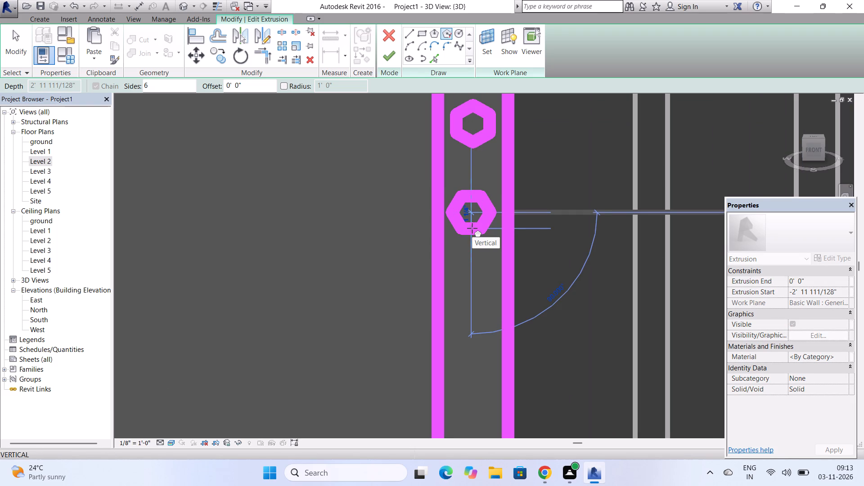
{"action": "left_click", "coordinate": [472, 228]}
{"action": "scroll", "coordinate": [467, 266], "scroll_direction": "down", "scroll_amount": 3}
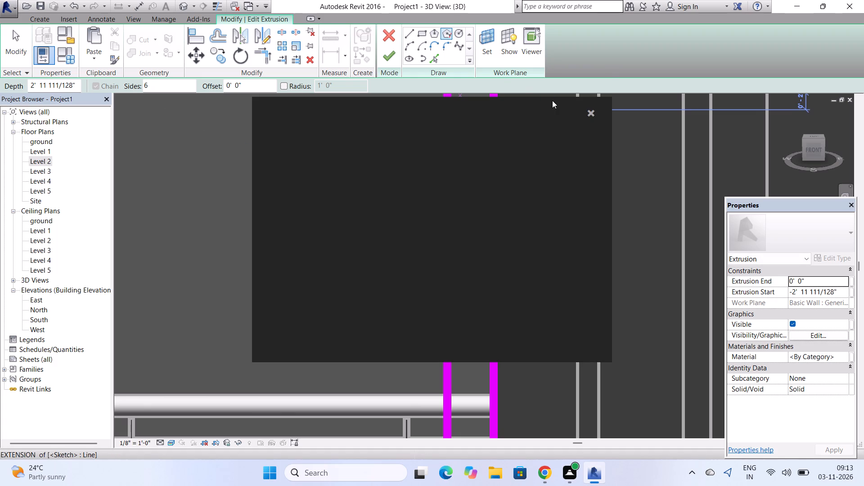
{"action": "left_click", "coordinate": [590, 111]}
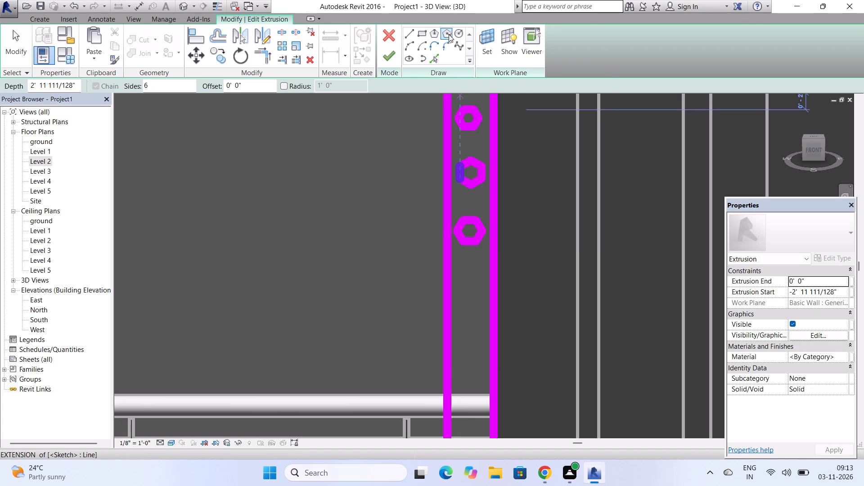
Draw a fourth circumscribed hexagon inside the frame's right leg, between the third hexagon and the balcony railing.
{"action": "scroll", "coordinate": [506, 206], "scroll_direction": "down", "scroll_amount": 5}
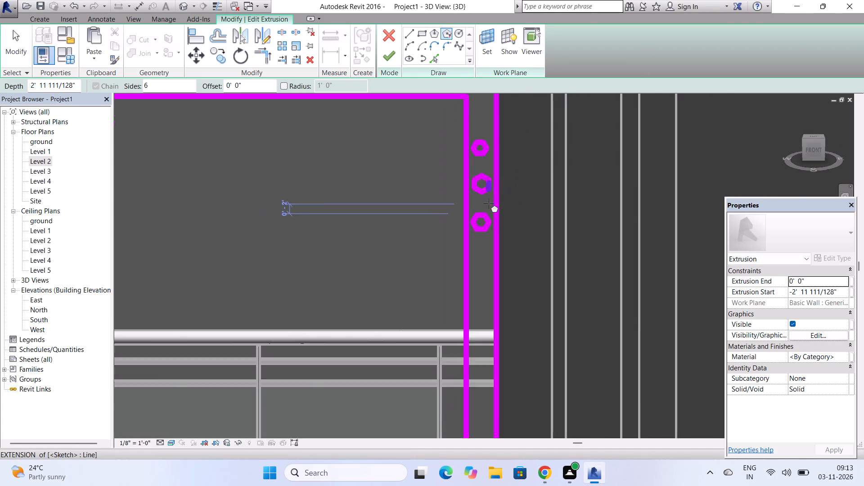
{"action": "scroll", "coordinate": [482, 246], "scroll_direction": "up", "scroll_amount": 2}
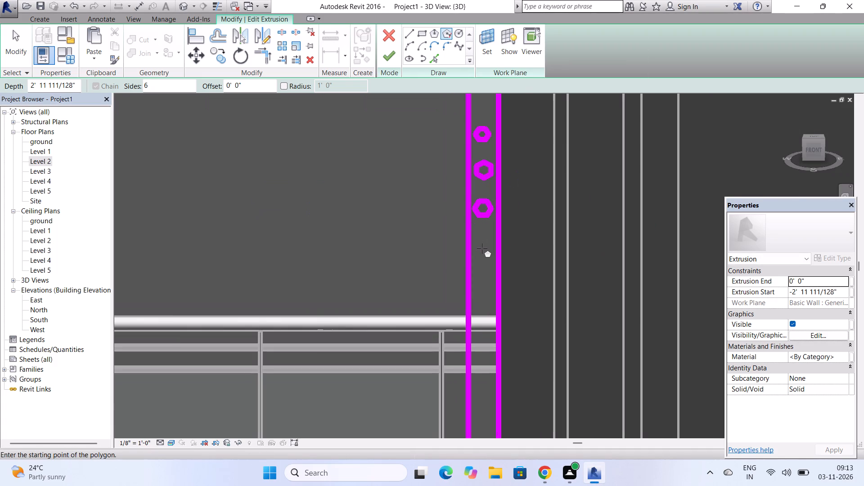
{"action": "left_click", "coordinate": [482, 248]}
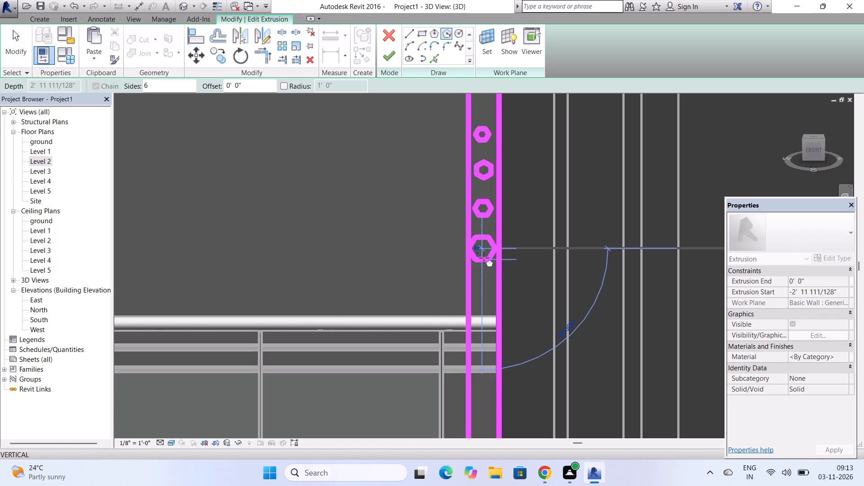
{"action": "scroll", "coordinate": [484, 258], "scroll_direction": "up", "scroll_amount": 4}
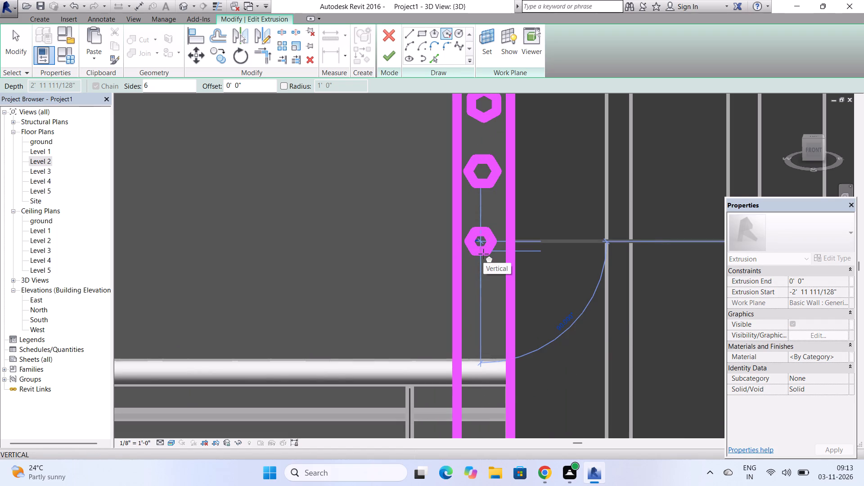
{"action": "left_click", "coordinate": [483, 254]}
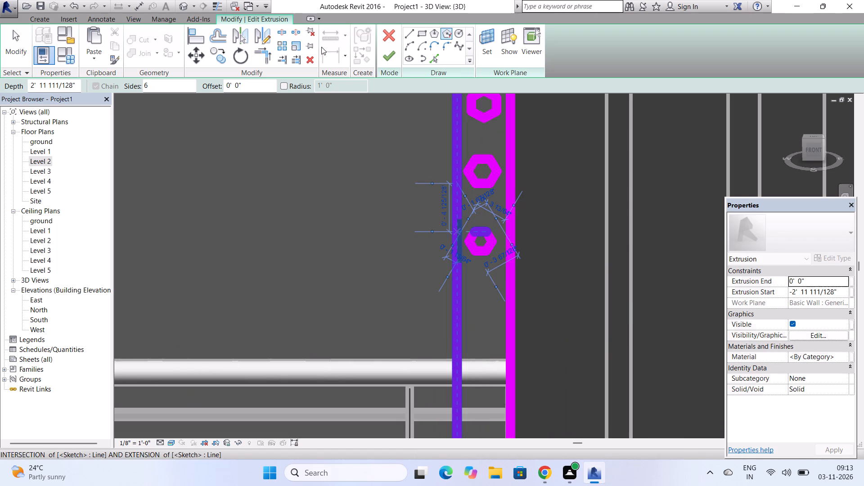
Finish the frame's extrusion sketch and complete the in-place model.
{"action": "left_click", "coordinate": [388, 54]}
{"action": "scroll", "coordinate": [402, 197], "scroll_direction": "down", "scroll_amount": 4}
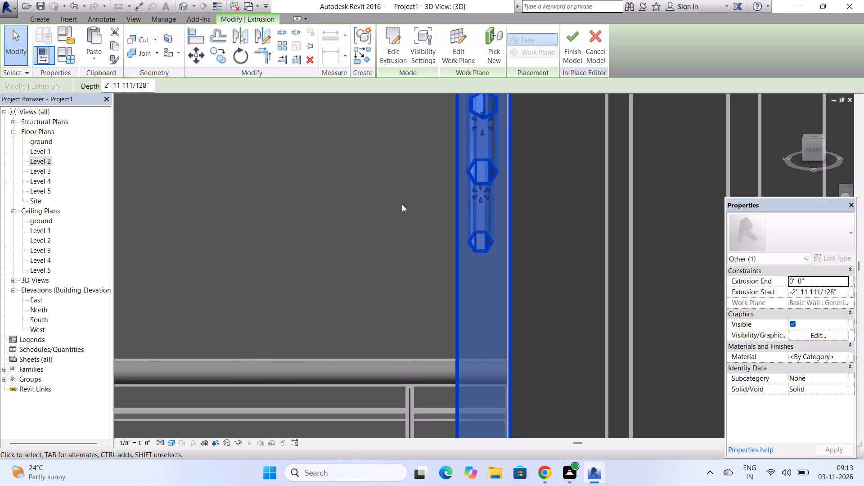
{"action": "scroll", "coordinate": [402, 204], "scroll_direction": "down", "scroll_amount": 8}
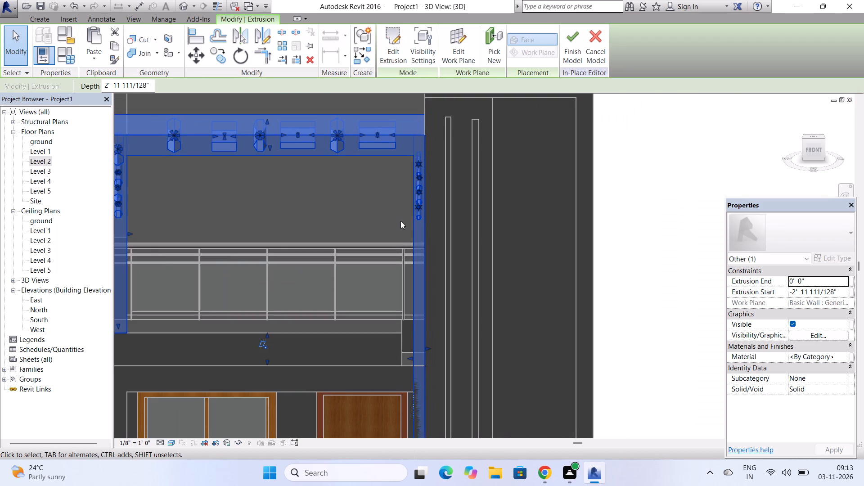
{"action": "scroll", "coordinate": [400, 221], "scroll_direction": "down", "scroll_amount": 3}
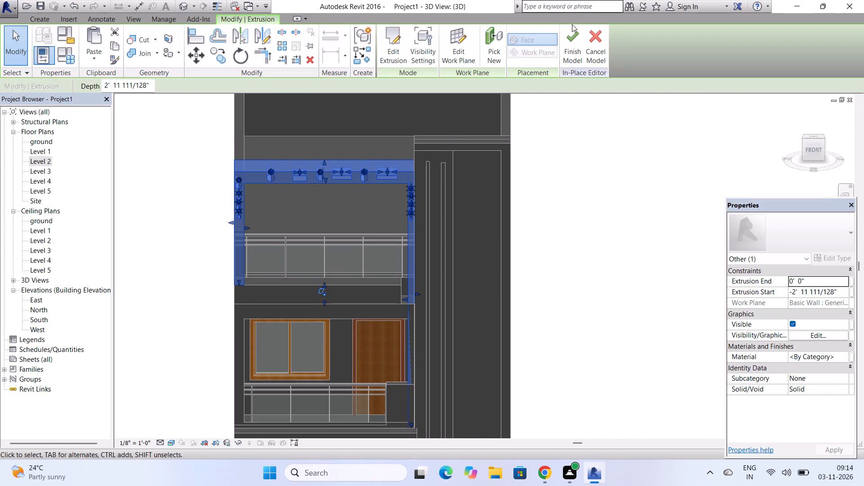
{"action": "left_click", "coordinate": [572, 30]}
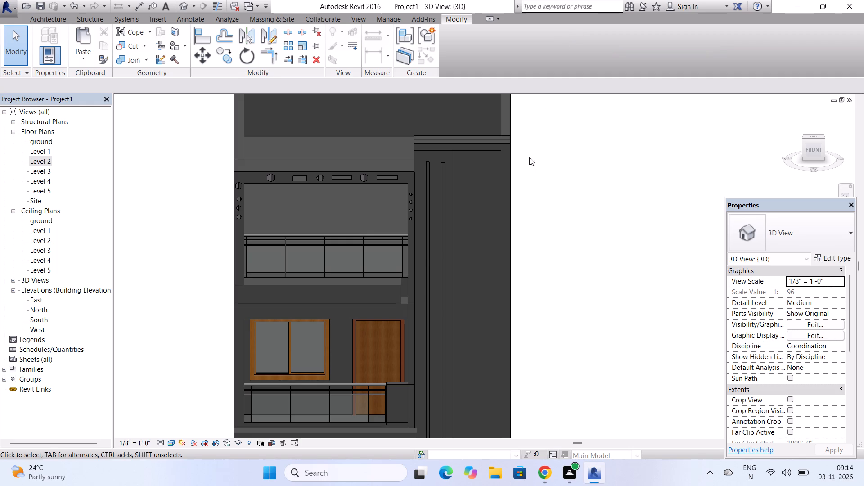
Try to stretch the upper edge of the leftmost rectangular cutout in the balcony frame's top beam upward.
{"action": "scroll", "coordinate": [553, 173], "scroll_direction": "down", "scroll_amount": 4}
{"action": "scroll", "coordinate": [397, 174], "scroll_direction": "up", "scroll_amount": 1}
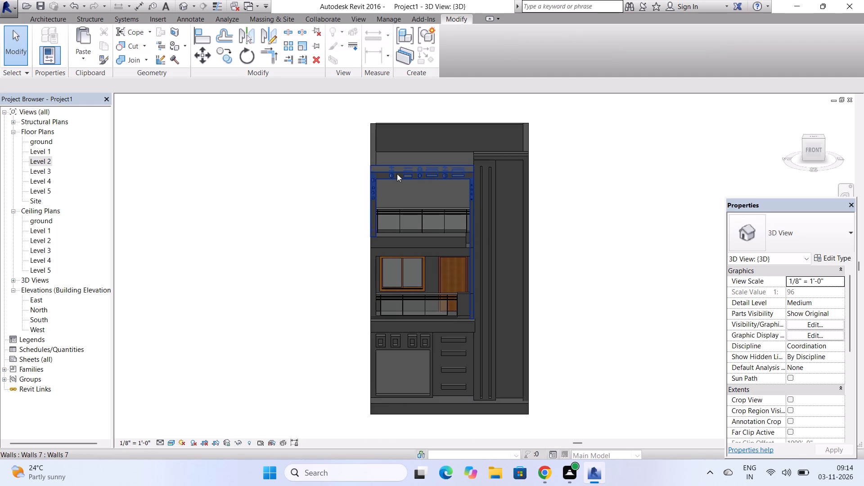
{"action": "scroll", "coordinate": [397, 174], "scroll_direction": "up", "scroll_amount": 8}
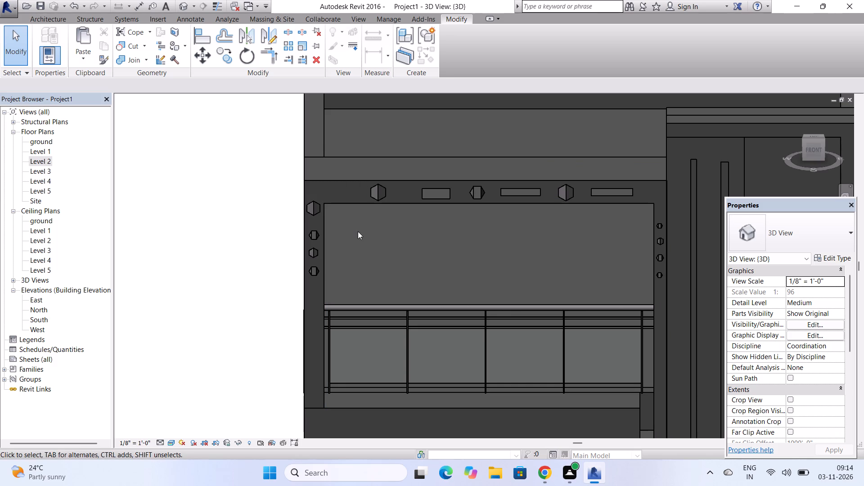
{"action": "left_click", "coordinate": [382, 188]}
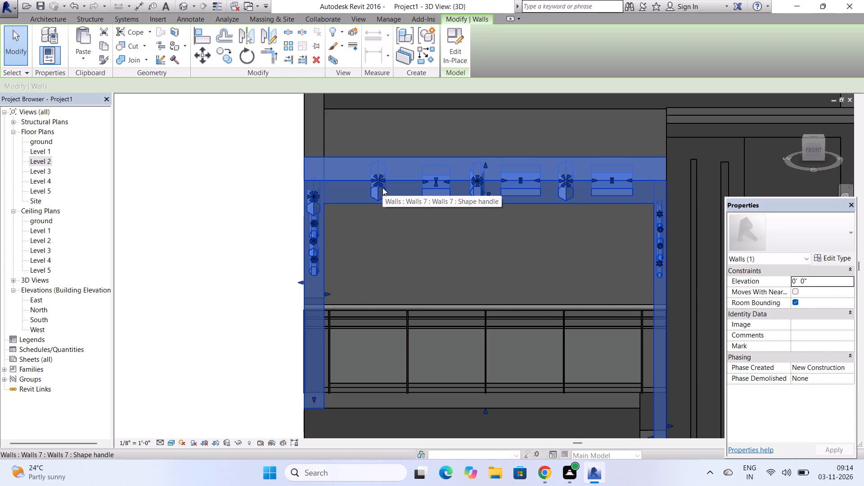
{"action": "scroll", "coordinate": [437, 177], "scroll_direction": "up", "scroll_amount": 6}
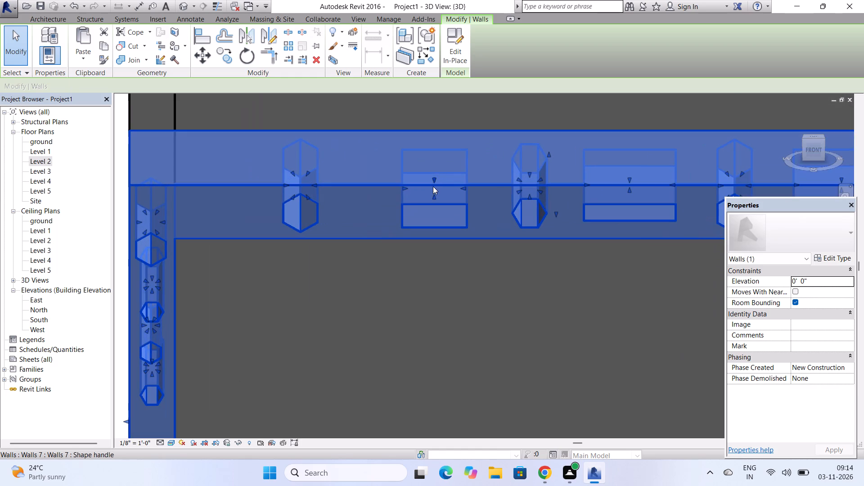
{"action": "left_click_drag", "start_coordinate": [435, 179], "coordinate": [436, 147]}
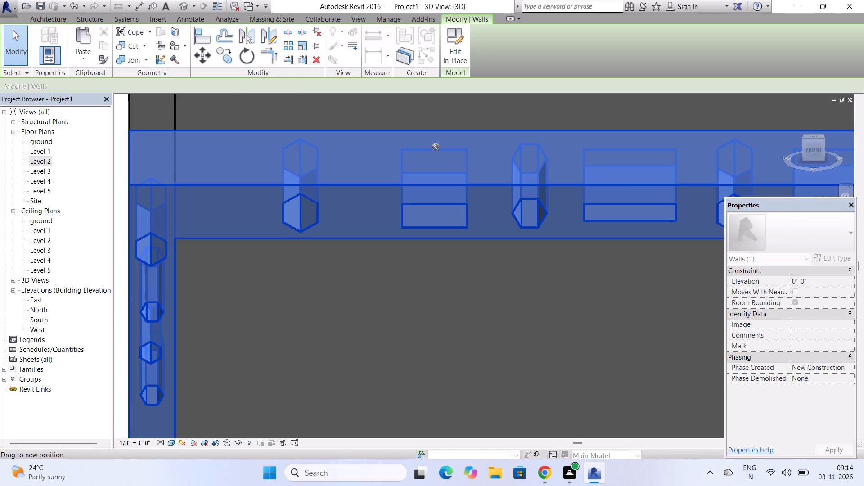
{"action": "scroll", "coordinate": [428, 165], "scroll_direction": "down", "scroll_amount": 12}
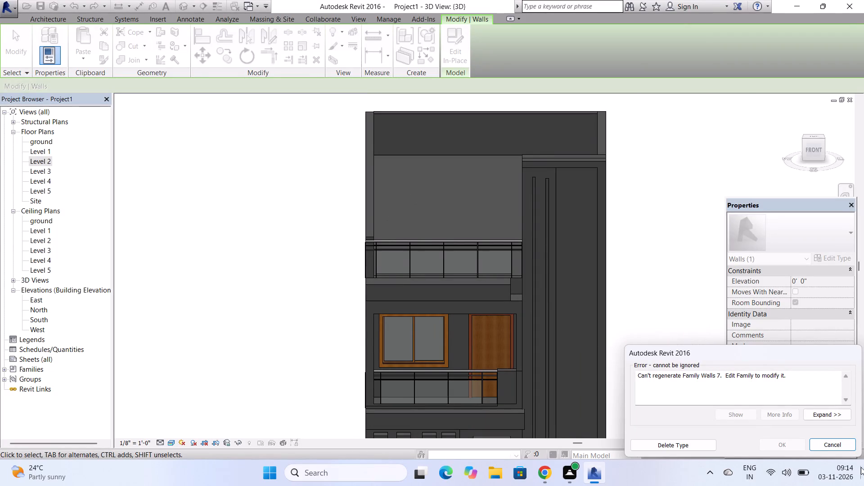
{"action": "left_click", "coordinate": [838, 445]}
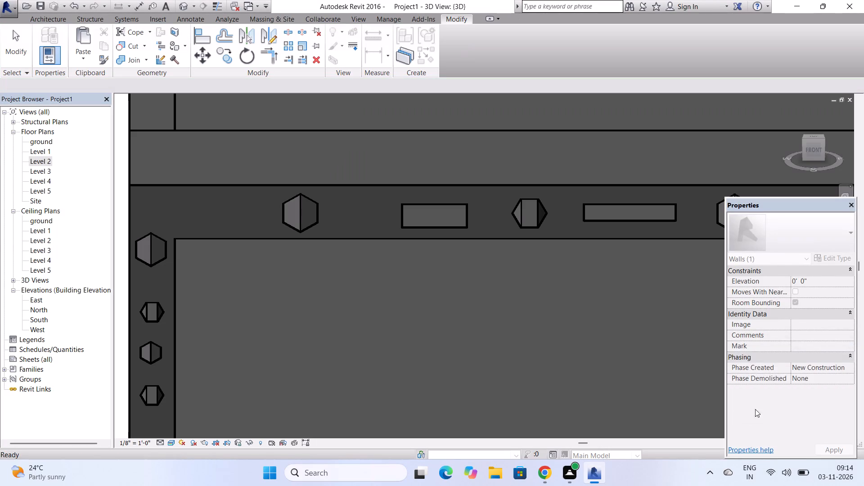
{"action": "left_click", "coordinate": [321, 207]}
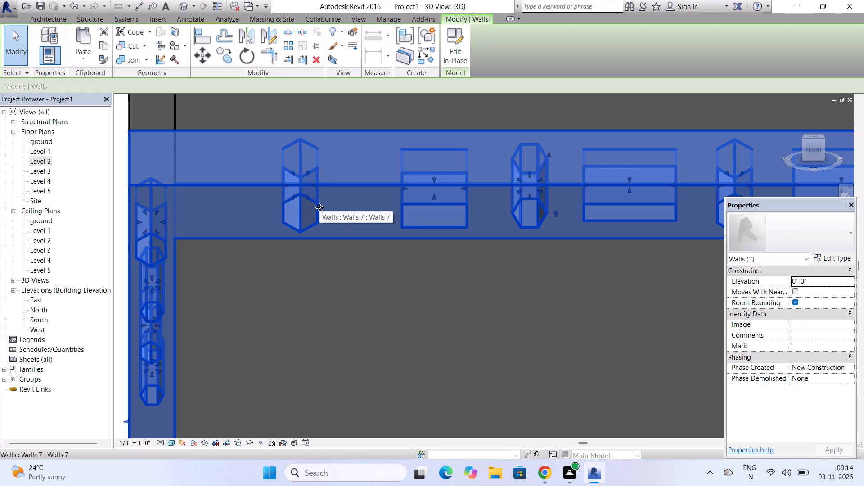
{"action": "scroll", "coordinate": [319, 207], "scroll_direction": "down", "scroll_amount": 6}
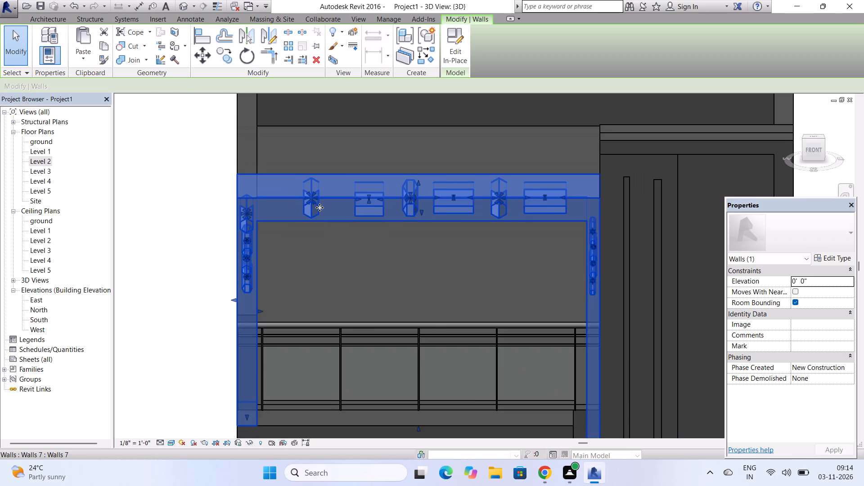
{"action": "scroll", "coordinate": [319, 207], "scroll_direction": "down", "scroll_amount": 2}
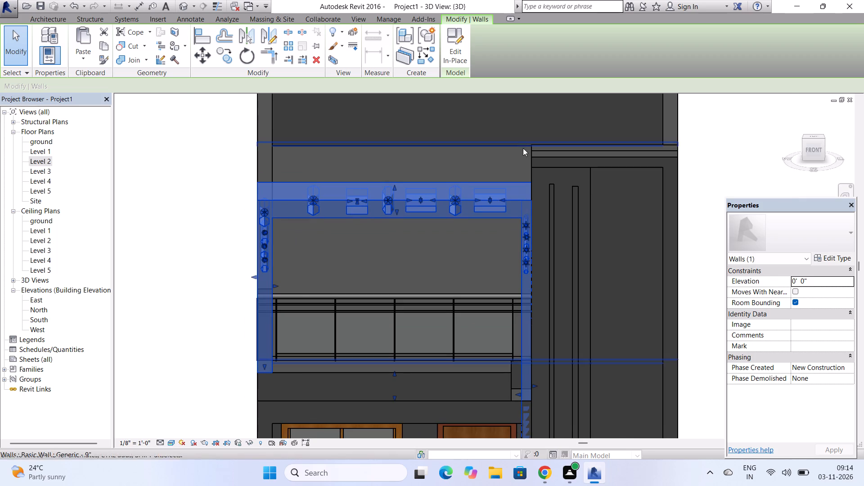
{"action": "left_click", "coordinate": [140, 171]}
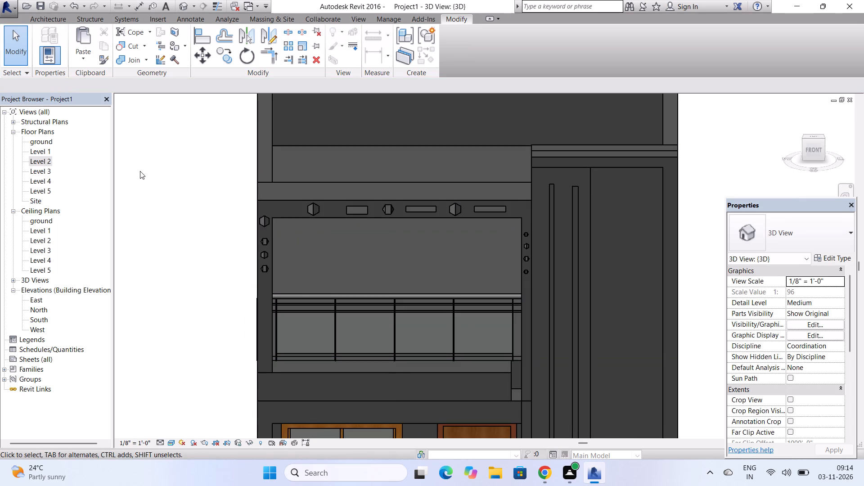
Undo the balcony frame's sketch edits until all hexagonal and rectangular cutouts are gone, dismissing the interrupting pop-up window.
{"action": "key", "text": "ctrl+z"}
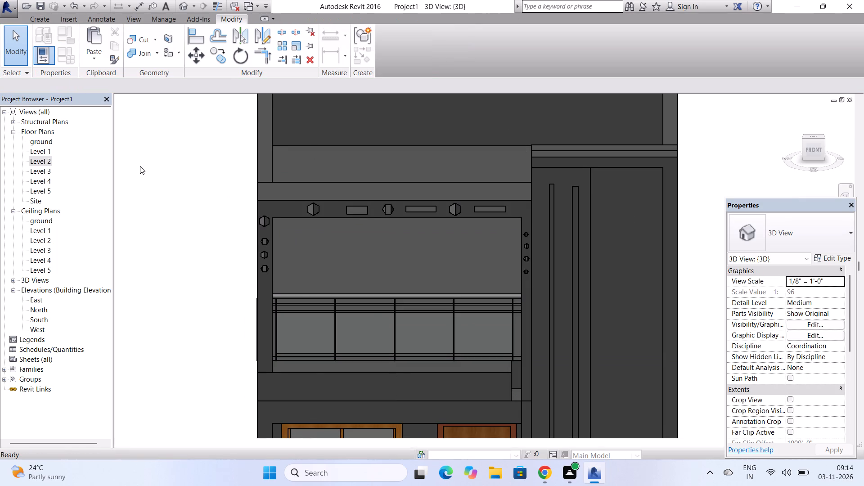
{"action": "key", "text": "ctrl+z"}
{"action": "key", "text": "ctrl+z"}
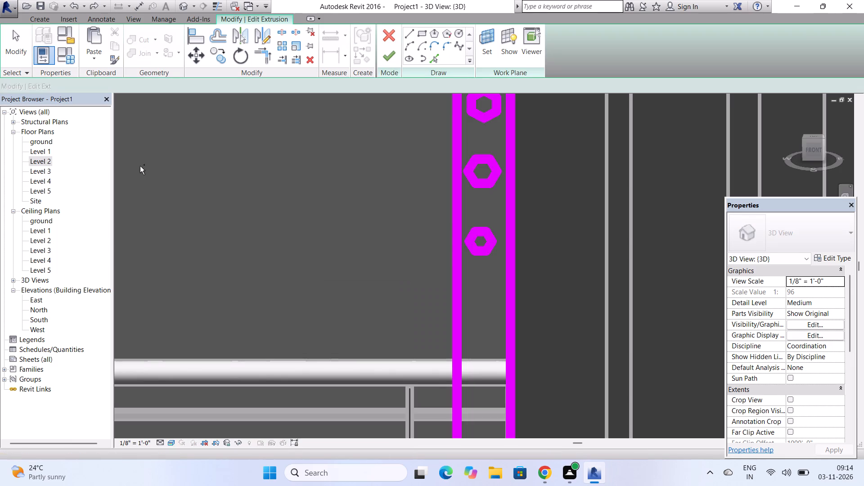
{"action": "key", "text": "ctrl+z"}
{"action": "key", "text": "ctrl+z"}
{"action": "key", "text": "ctrl+z"}
{"action": "key", "text": "ctrl+z"}
{"action": "key", "text": "ctrl+z"}
{"action": "key", "text": "ctrl+z"}
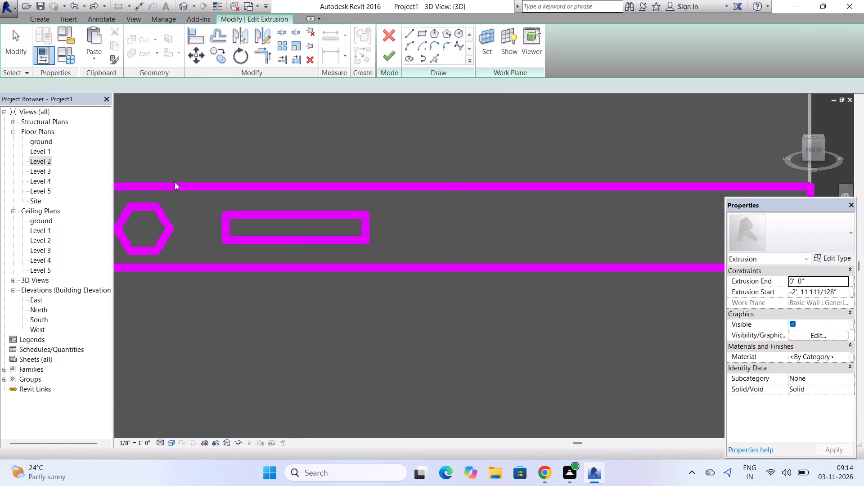
{"action": "key", "text": "ctrl+z"}
{"action": "key", "text": "ctrl+z"}
{"action": "key", "text": "ctrl+z"}
{"action": "key", "text": "ctrl+z"}
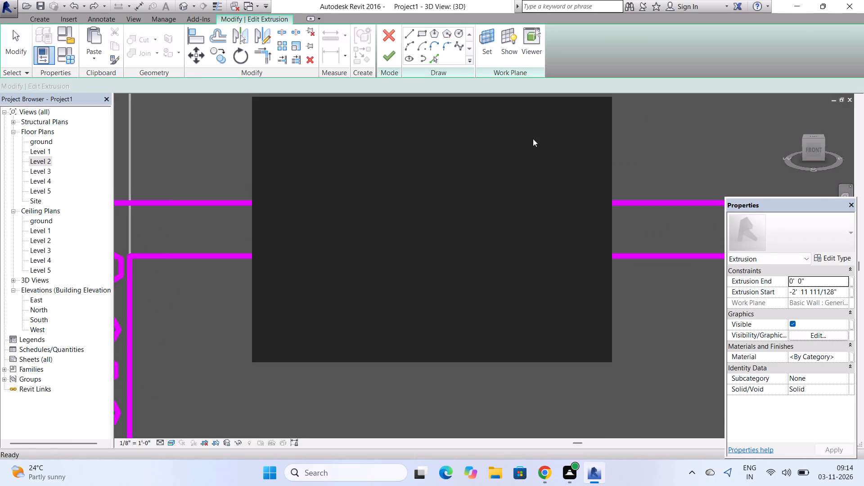
{"action": "left_click", "coordinate": [593, 110], "text": "ctrl"}
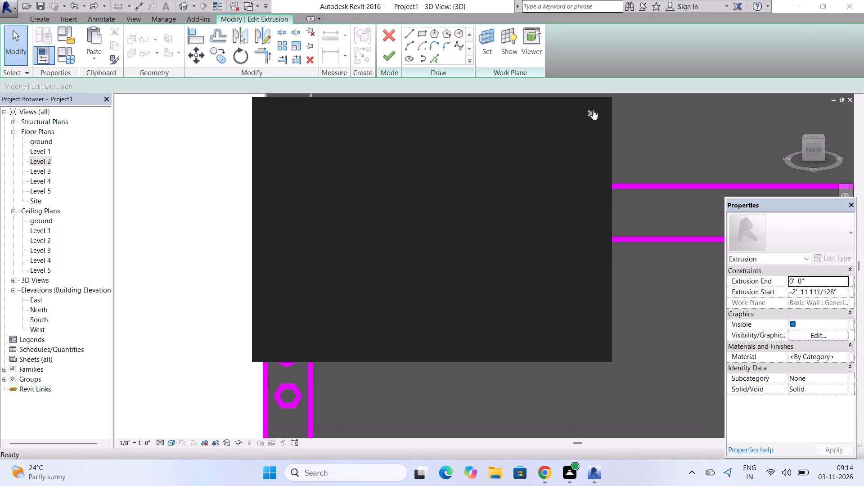
{"action": "key", "text": "ctrl+z"}
{"action": "key", "text": "ctrl+z"}
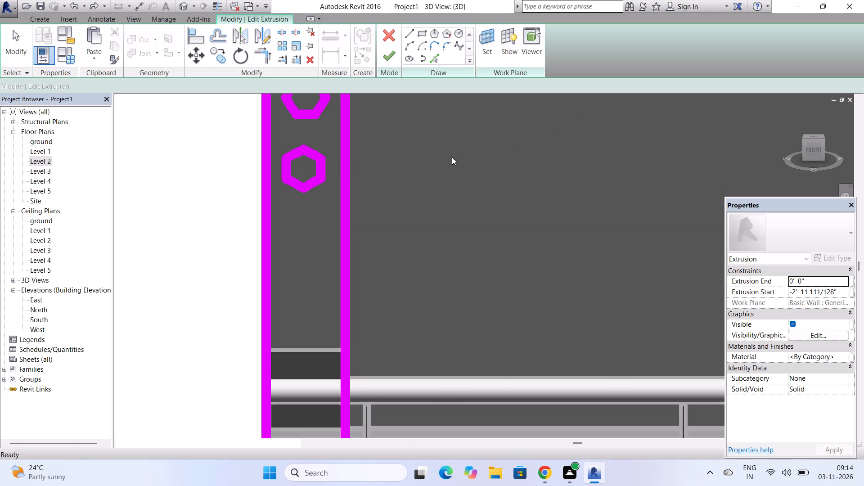
{"action": "key", "text": "ctrl+z"}
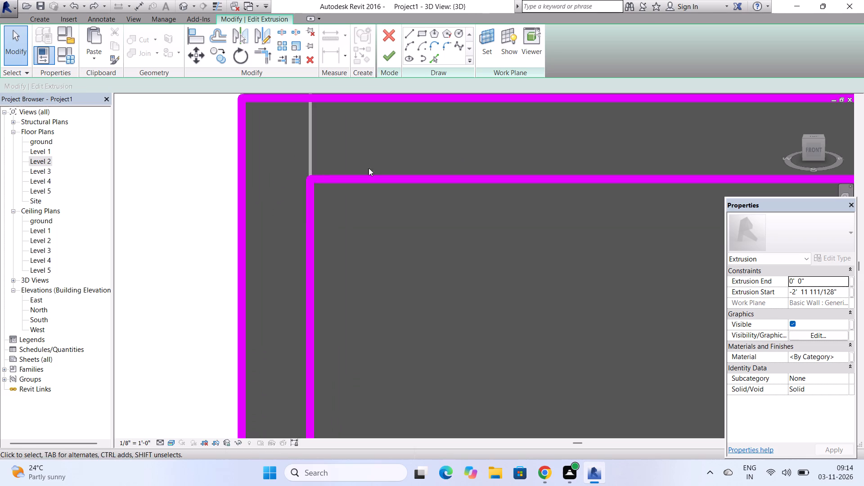
Finish the plain balcony frame's extrusion sketch without cutouts and complete the in-place wall model.
{"action": "left_click", "coordinate": [388, 60]}
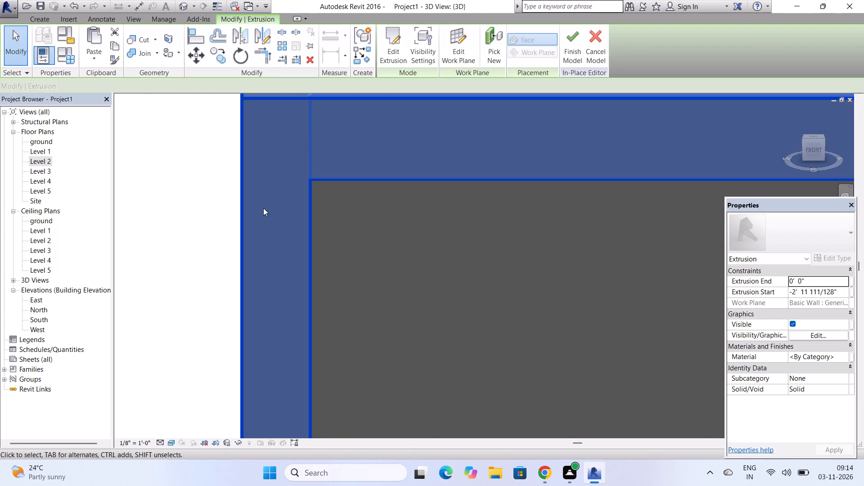
{"action": "scroll", "coordinate": [259, 229], "scroll_direction": "down", "scroll_amount": 16}
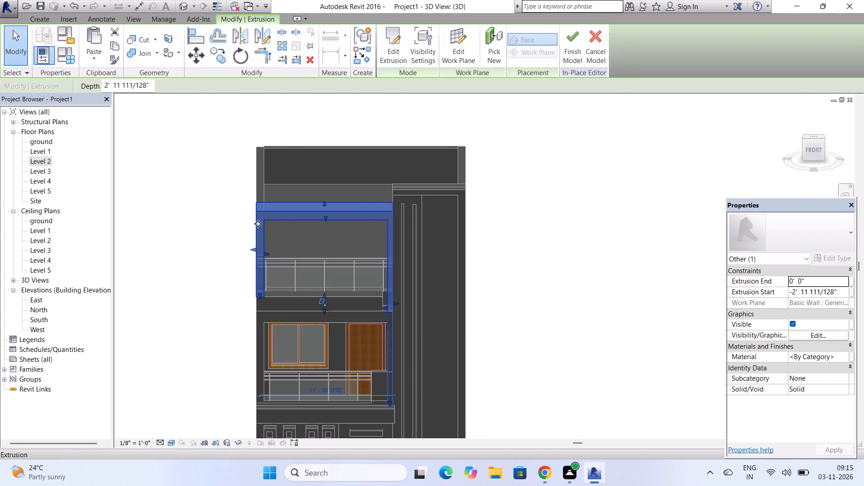
{"action": "key", "text": "Escape"}
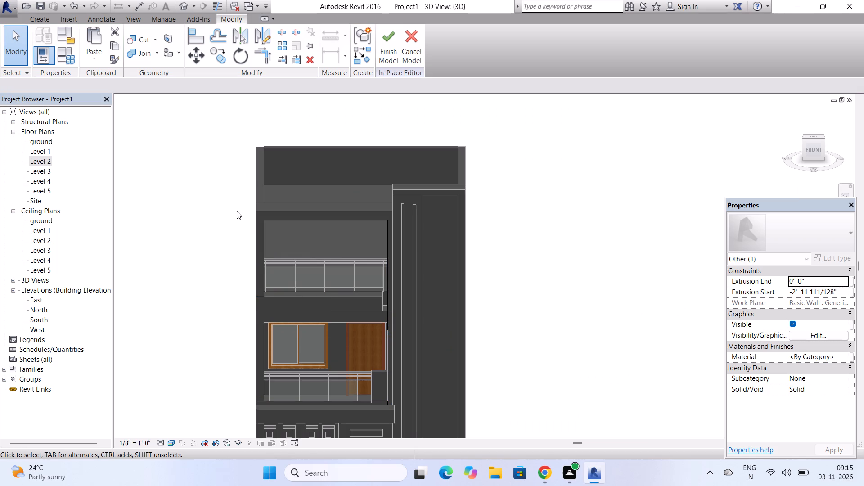
{"action": "key", "text": "Escape"}
{"action": "key", "text": "Escape"}
{"action": "key", "text": "Escape"}
{"action": "key", "text": "Escape"}
{"action": "key", "text": "Escape"}
{"action": "key", "text": "Escape"}
{"action": "key", "text": "Escape"}
{"action": "key", "text": "Escape"}
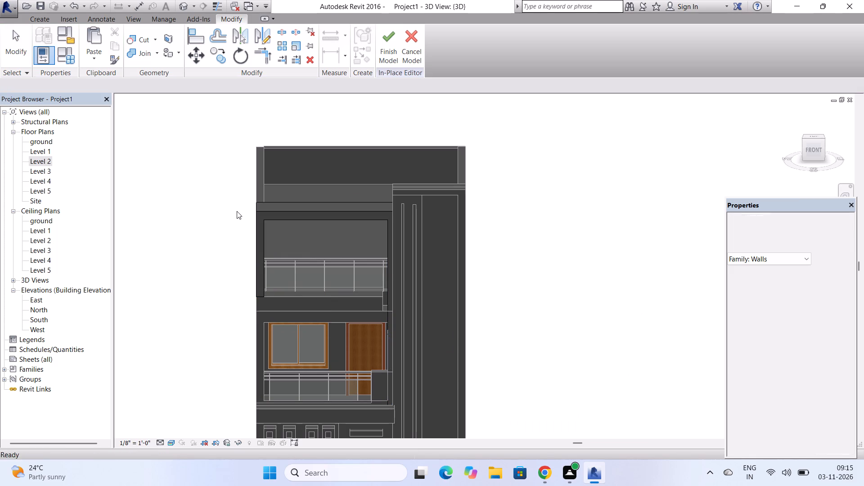
{"action": "key", "text": "Escape"}
{"action": "left_click", "coordinate": [381, 51]}
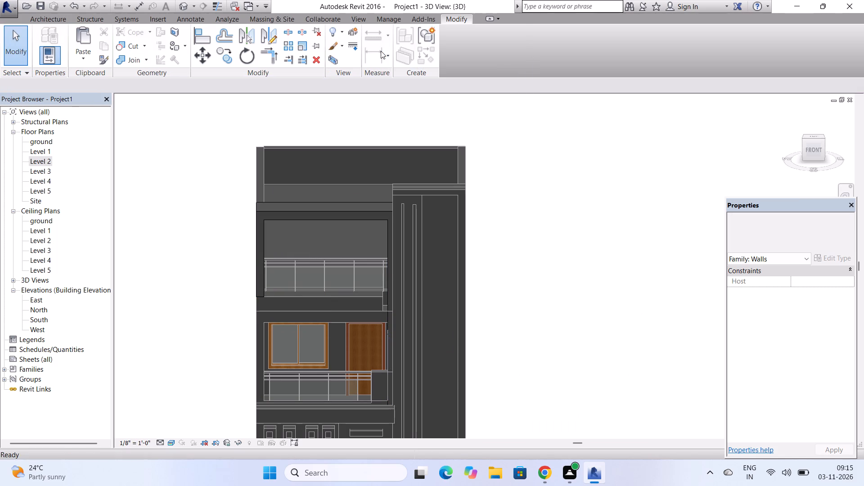
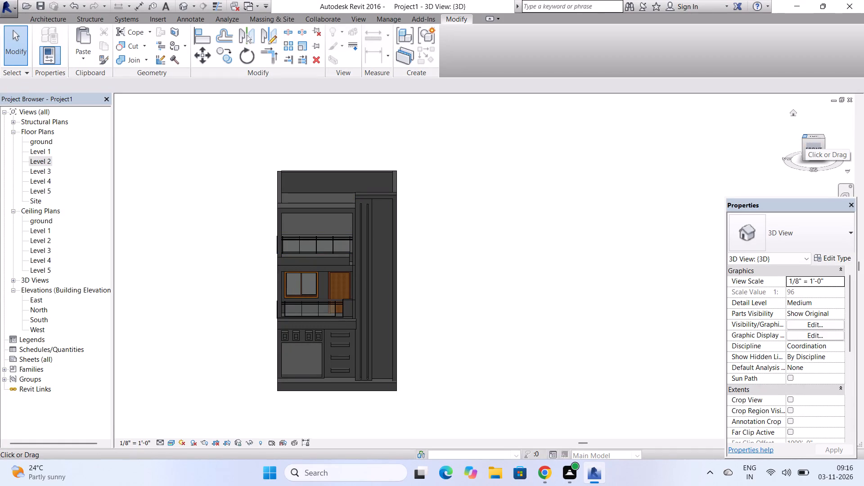
Start a new in-place model in the Walls category from the front view, accepting the suggested name.
{"action": "left_click_drag", "start_coordinate": [804, 140], "coordinate": [805, 119]}
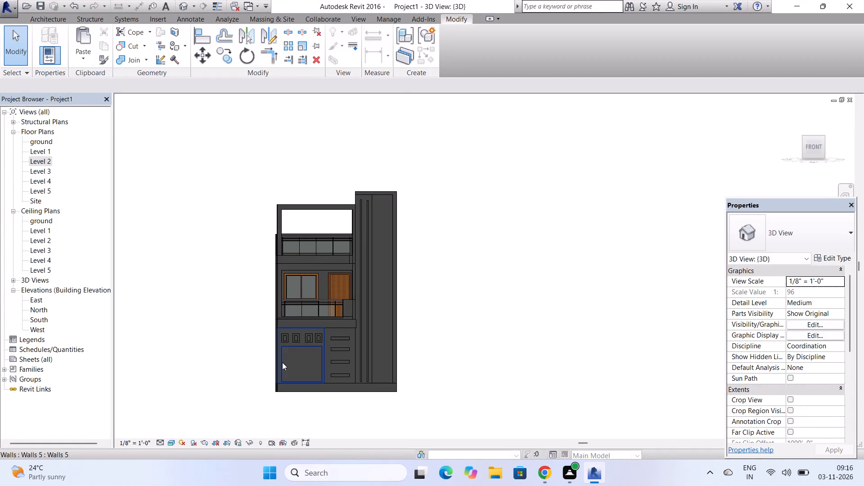
{"action": "scroll", "coordinate": [282, 362], "scroll_direction": "up", "scroll_amount": 5}
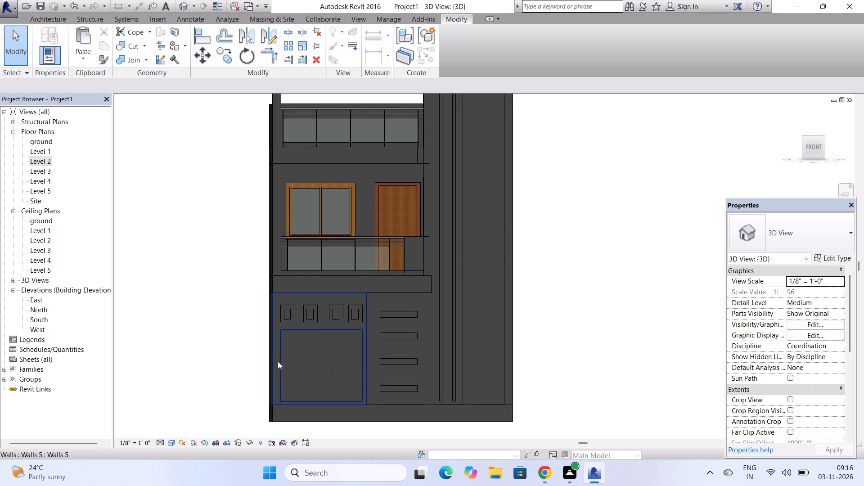
{"action": "left_click", "coordinate": [31, 18]}
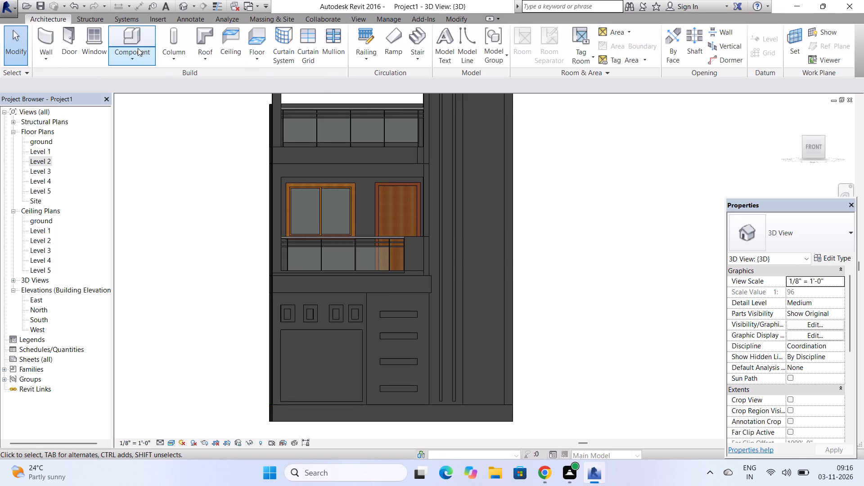
{"action": "left_click", "coordinate": [140, 53]}
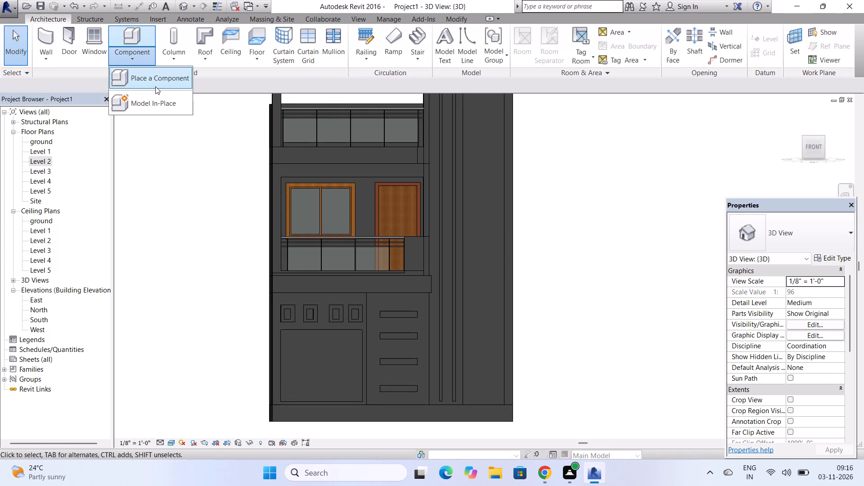
{"action": "left_click", "coordinate": [157, 96]}
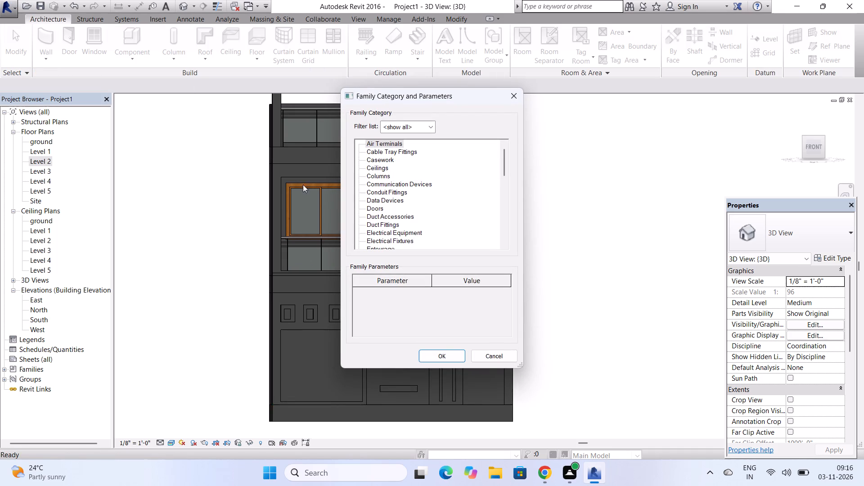
{"action": "scroll", "coordinate": [405, 195], "scroll_direction": "down", "scroll_amount": 20}
{"action": "scroll", "coordinate": [405, 195], "scroll_direction": "down", "scroll_amount": 13}
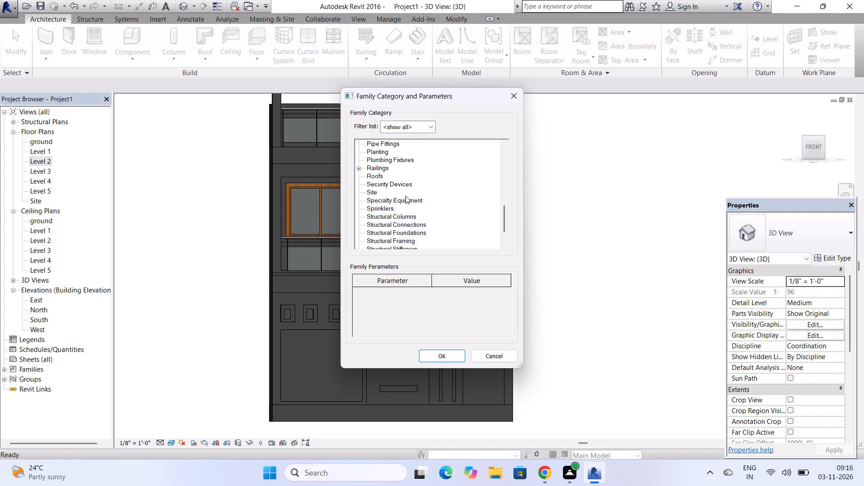
{"action": "scroll", "coordinate": [405, 196], "scroll_direction": "down", "scroll_amount": 9}
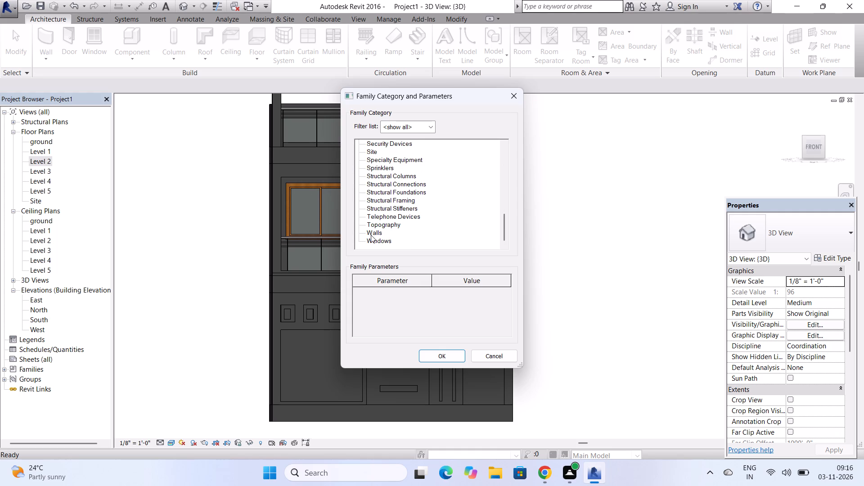
{"action": "left_click", "coordinate": [373, 229]}
{"action": "left_click", "coordinate": [427, 353]}
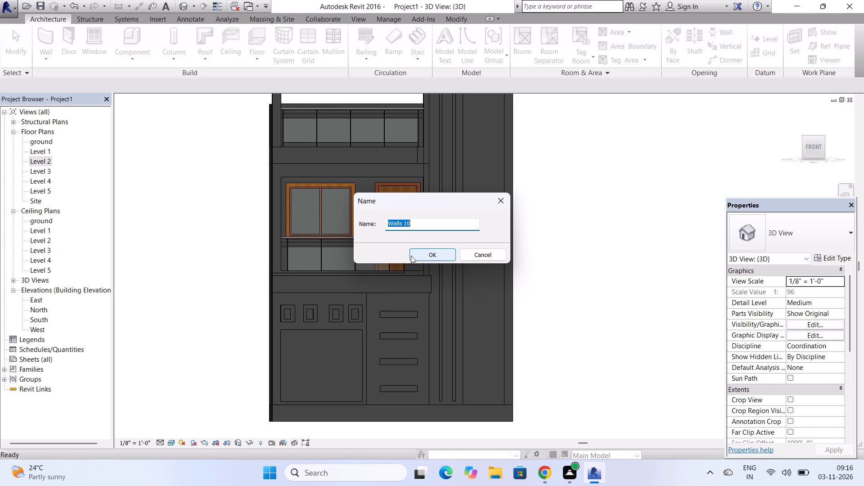
{"action": "left_click", "coordinate": [432, 252]}
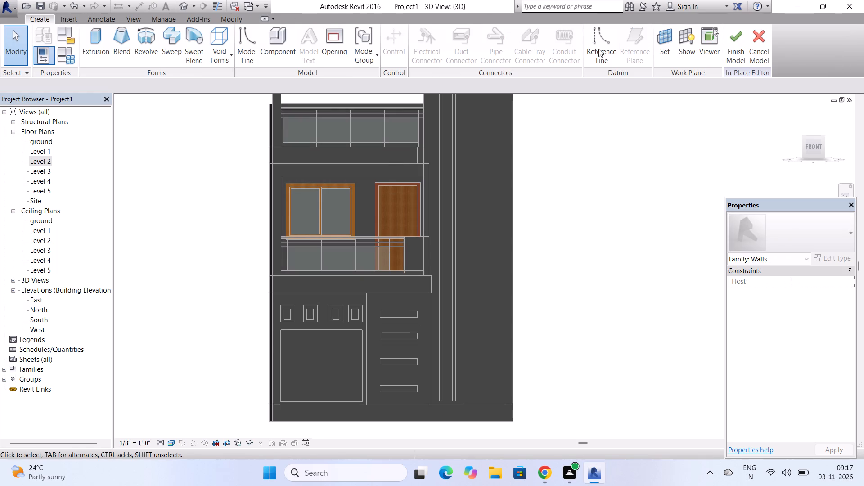
Set the work plane by picking the ground-floor wall face beside the large rectangular opening, dismissing the interrupting pop-up window.
{"action": "left_click", "coordinate": [670, 37]}
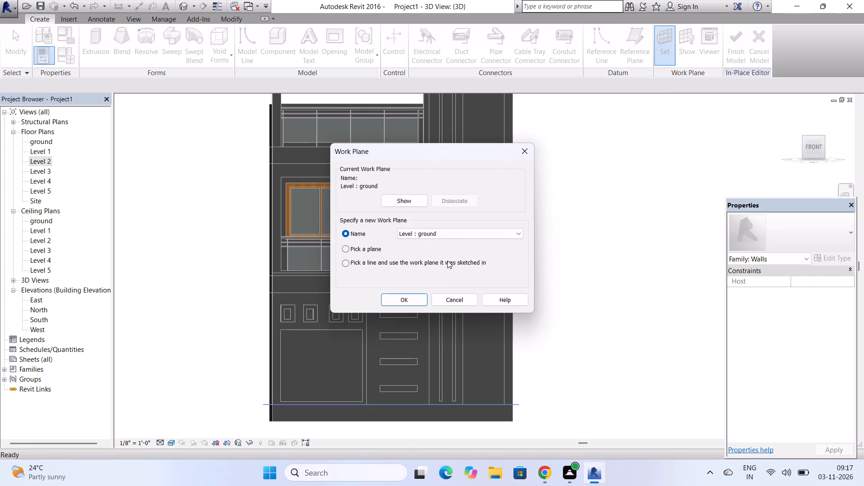
{"action": "left_click", "coordinate": [343, 249]}
{"action": "left_click", "coordinate": [394, 301]}
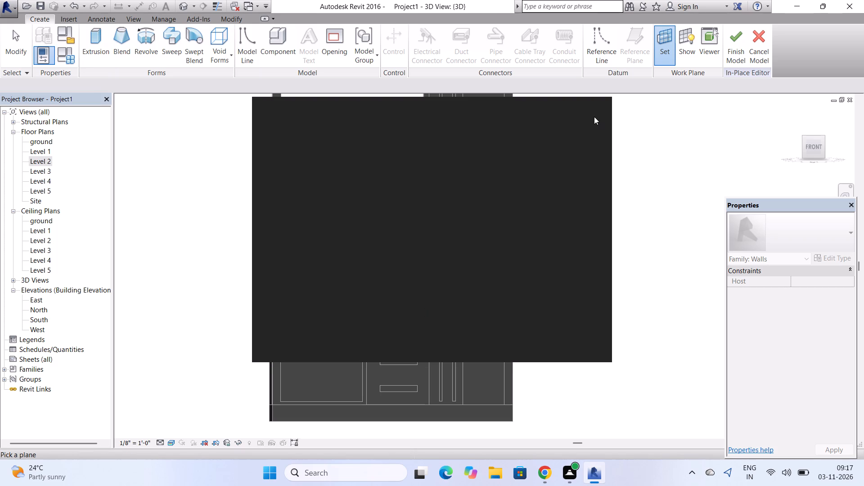
{"action": "left_click", "coordinate": [591, 112]}
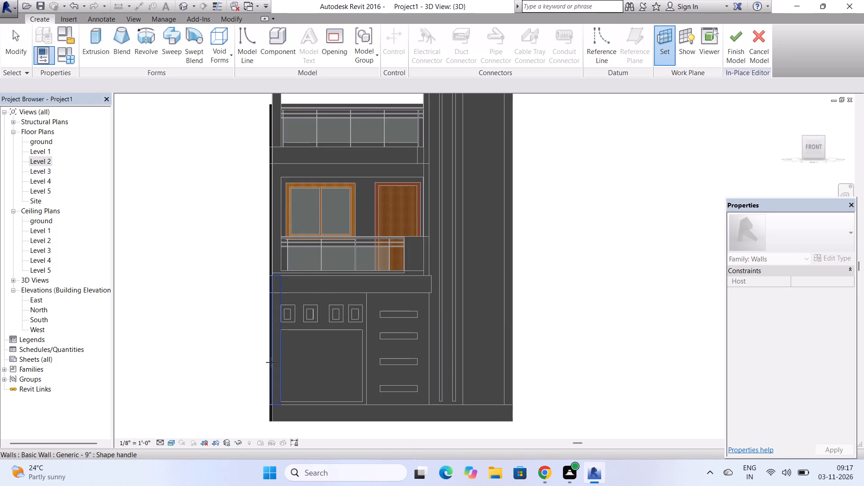
{"action": "scroll", "coordinate": [271, 362], "scroll_direction": "up", "scroll_amount": 4}
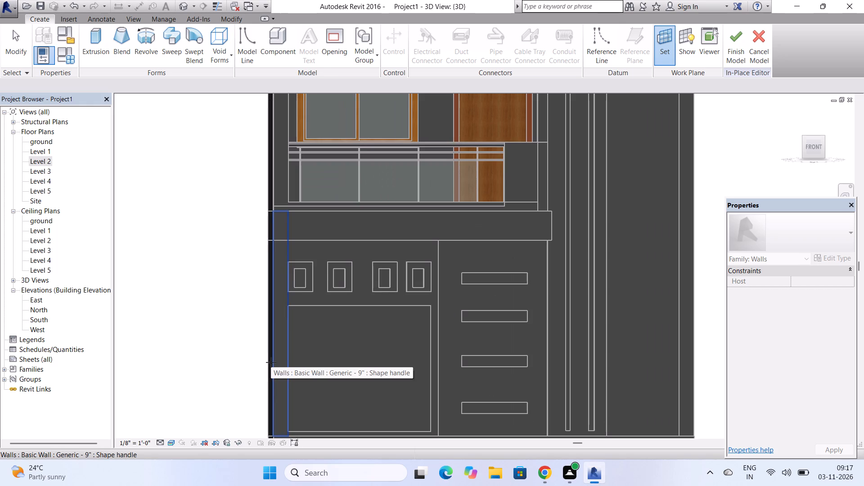
{"action": "left_click", "coordinate": [288, 341]}
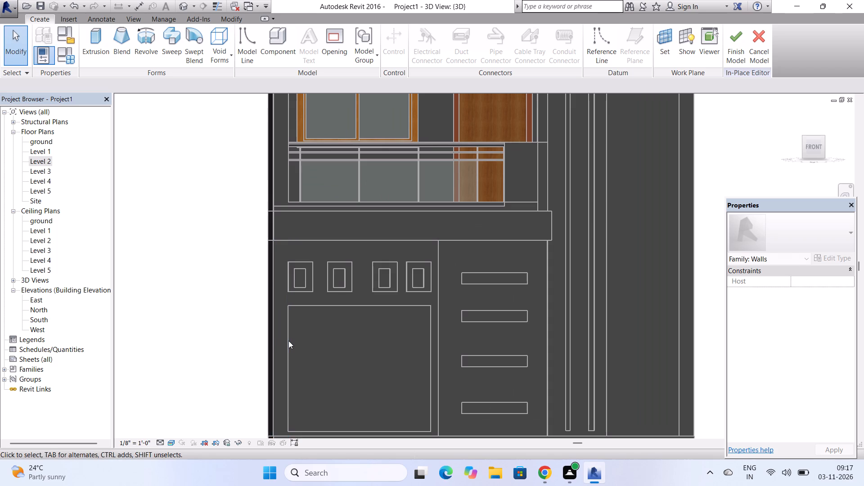
Start an extrusion and sketch two side-by-side rectangles about 3' 6" high from the floor line, against opposite sides of the large ground-floor opening.
{"action": "left_click", "coordinate": [102, 40]}
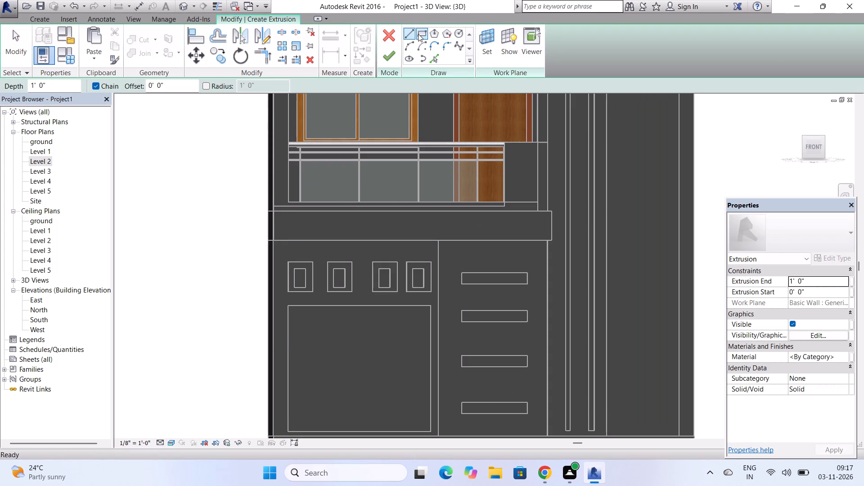
{"action": "left_click", "coordinate": [418, 34]}
{"action": "scroll", "coordinate": [367, 162], "scroll_direction": "down", "scroll_amount": 3}
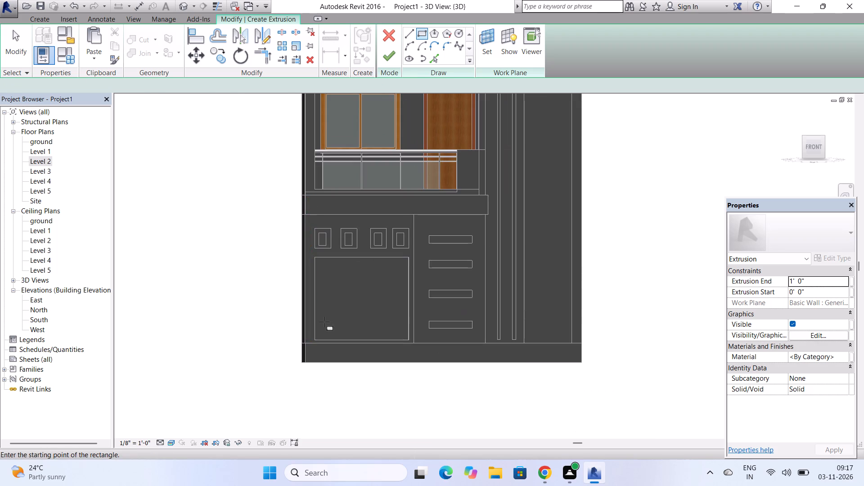
{"action": "scroll", "coordinate": [324, 308], "scroll_direction": "up", "scroll_amount": 2}
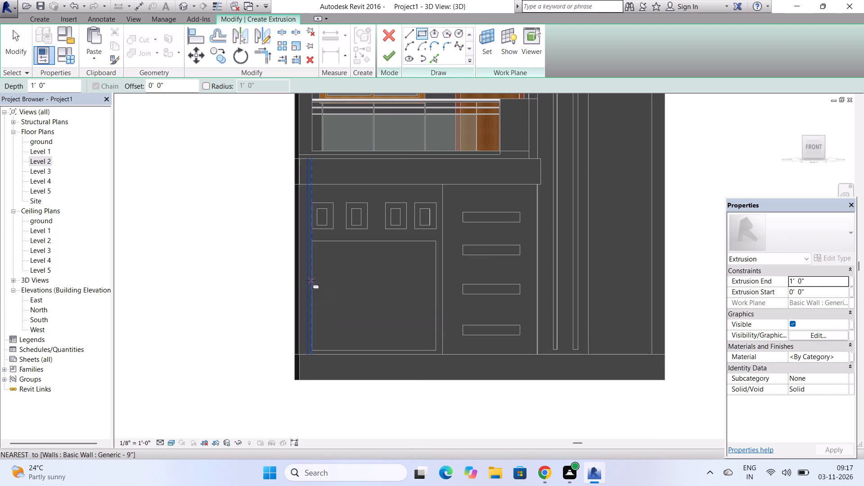
{"action": "scroll", "coordinate": [310, 280], "scroll_direction": "up", "scroll_amount": 3}
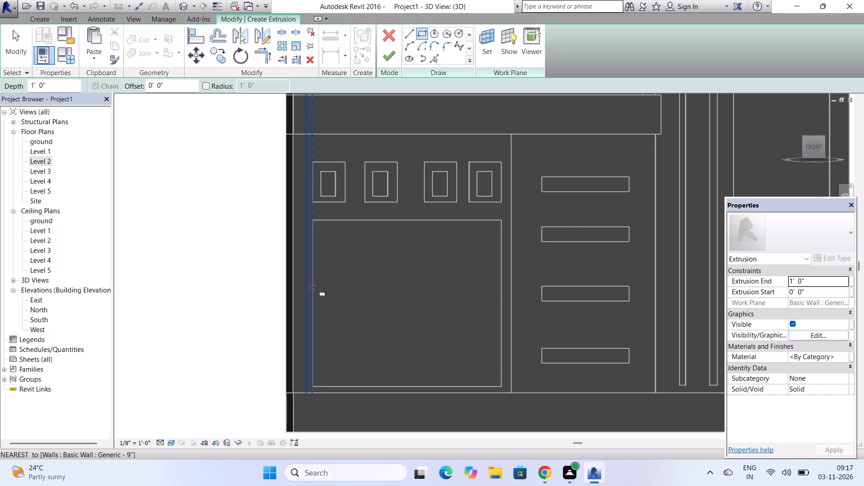
{"action": "left_click", "coordinate": [317, 288]}
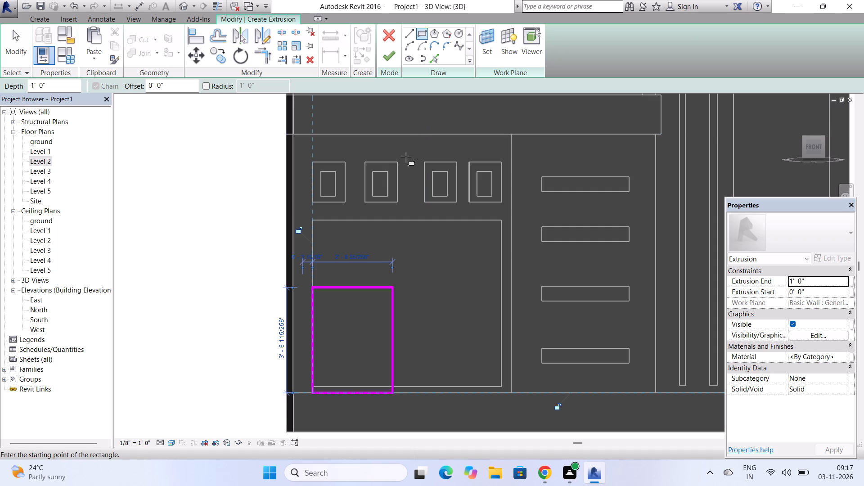
{"action": "left_click", "coordinate": [425, 33]}
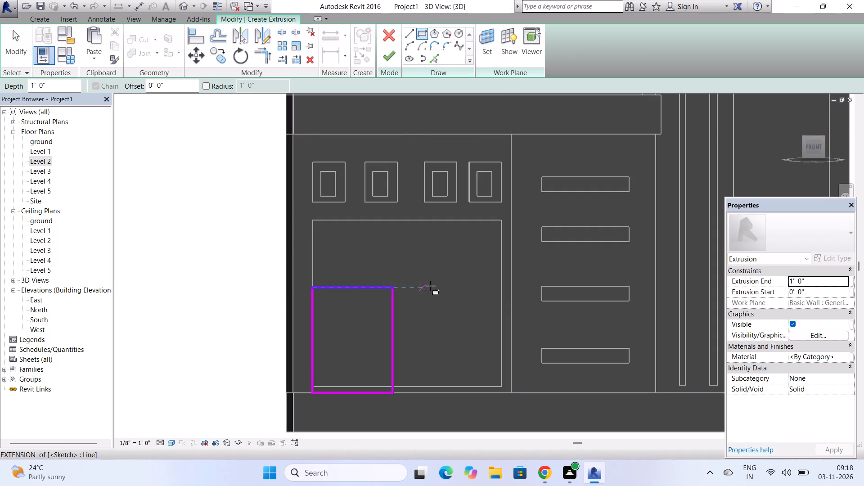
{"action": "left_click", "coordinate": [499, 290]}
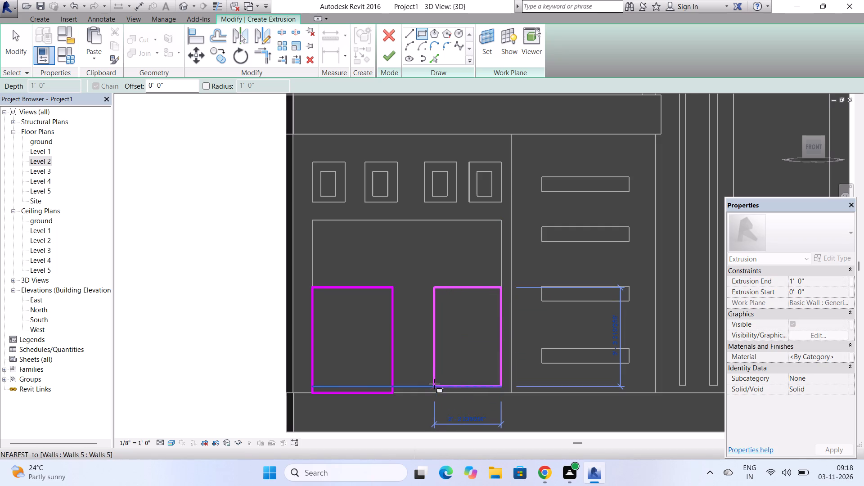
{"action": "left_click", "coordinate": [408, 394]}
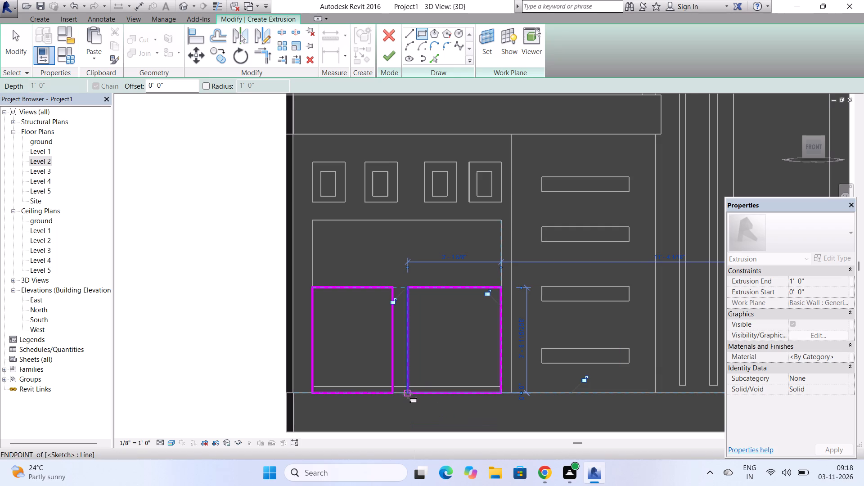
{"action": "key", "text": "Escape"}
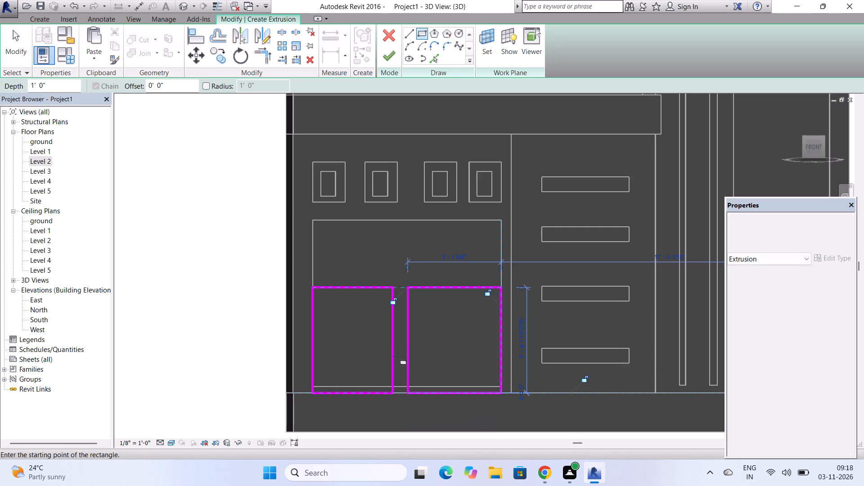
{"action": "key", "text": "Escape"}
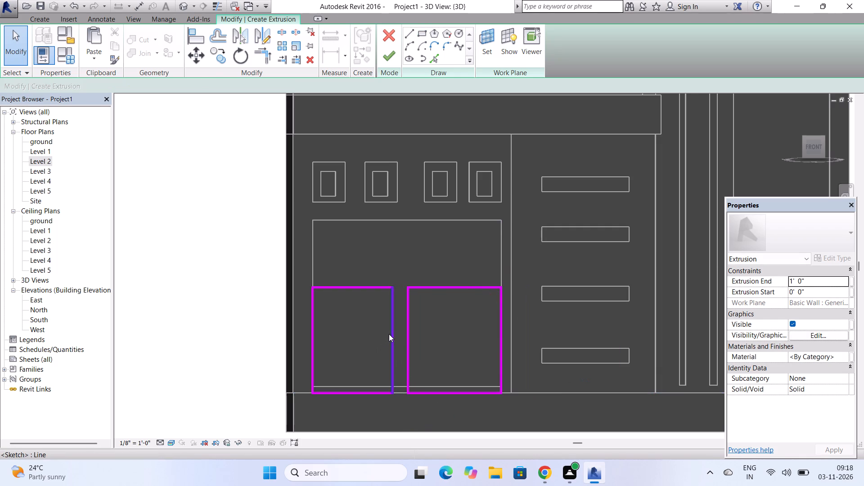
Move the left gate leaf's inner vertical edge toward the right leaf, leaving only a narrow gap, and dismiss the interrupting pop-up window.
{"action": "left_click", "coordinate": [389, 334]}
{"action": "scroll", "coordinate": [399, 345], "scroll_direction": "up", "scroll_amount": 3}
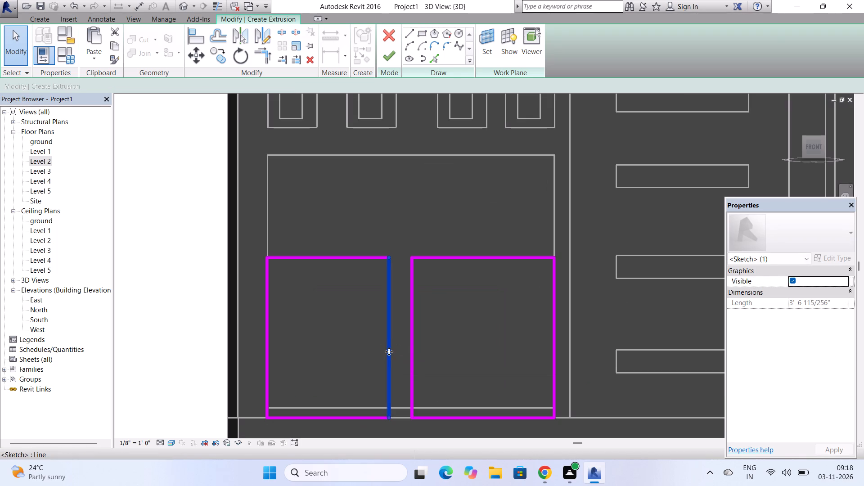
{"action": "left_click_drag", "start_coordinate": [388, 352], "coordinate": [422, 353]}
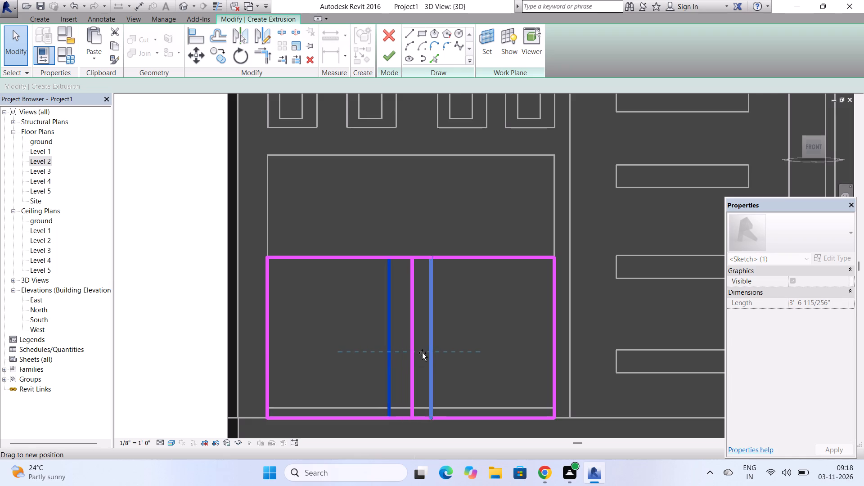
{"action": "left_click_drag", "start_coordinate": [422, 353], "coordinate": [400, 353]}
{"action": "scroll", "coordinate": [400, 353], "scroll_direction": "up", "scroll_amount": 6}
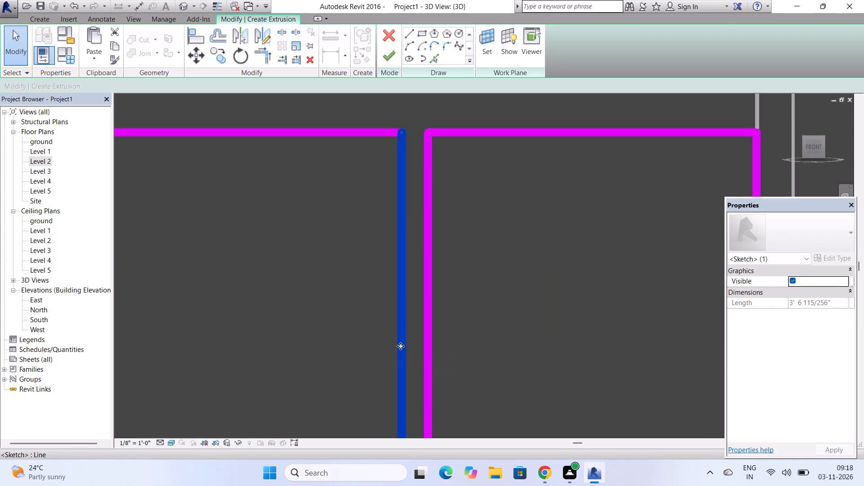
{"action": "left_click_drag", "start_coordinate": [400, 346], "coordinate": [414, 348]}
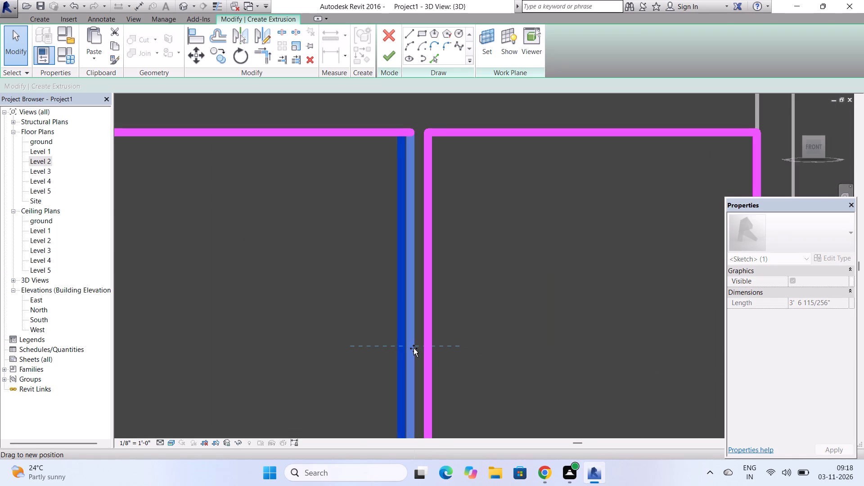
{"action": "left_click_drag", "start_coordinate": [414, 348], "coordinate": [416, 348]}
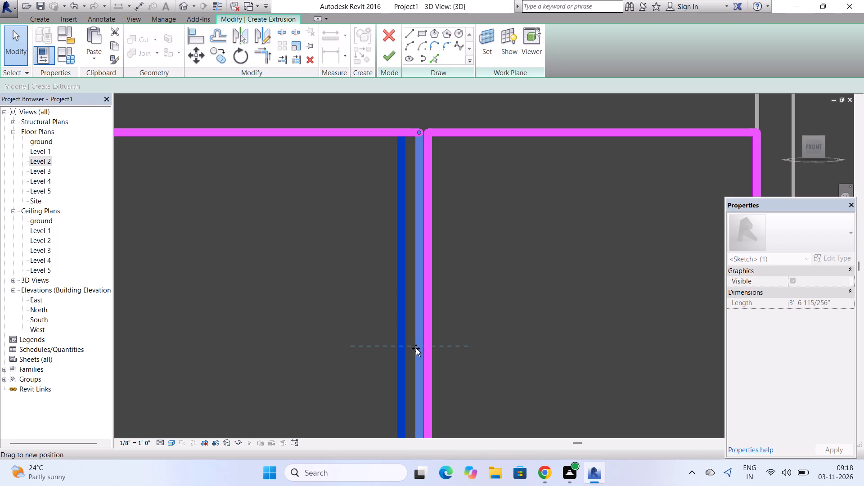
{"action": "left_click_drag", "start_coordinate": [416, 348], "coordinate": [414, 348]}
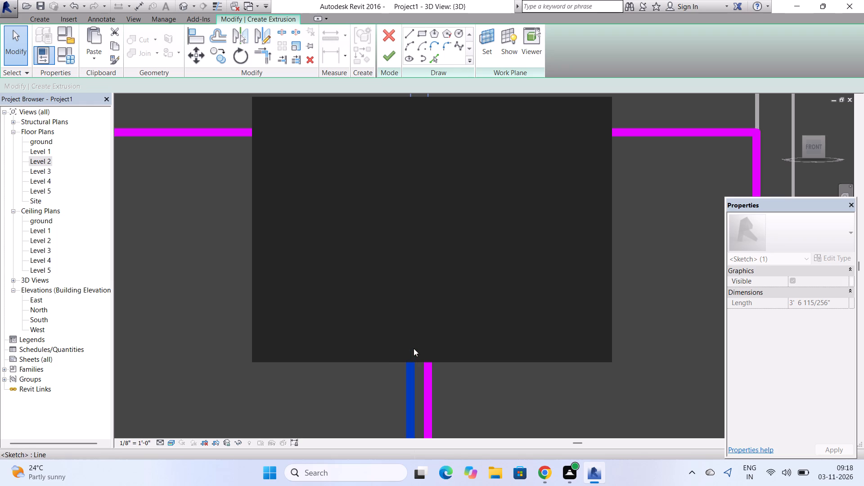
{"action": "left_click", "coordinate": [592, 111]}
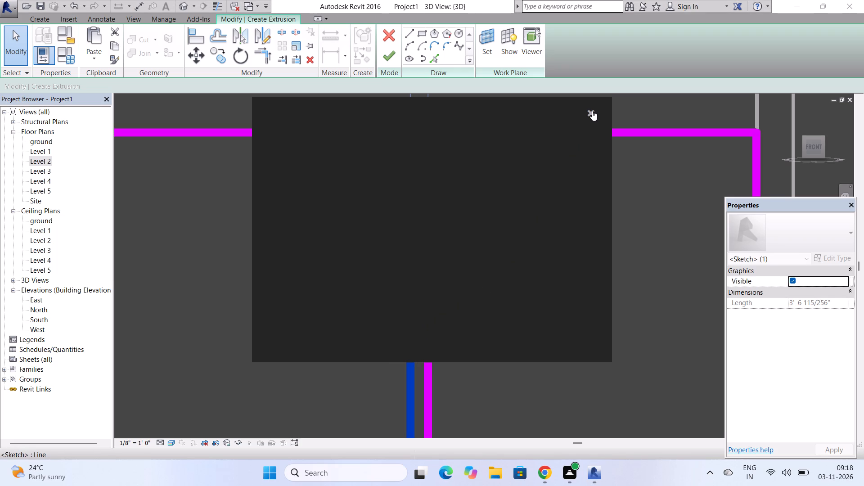
{"action": "scroll", "coordinate": [501, 216], "scroll_direction": "down", "scroll_amount": 5}
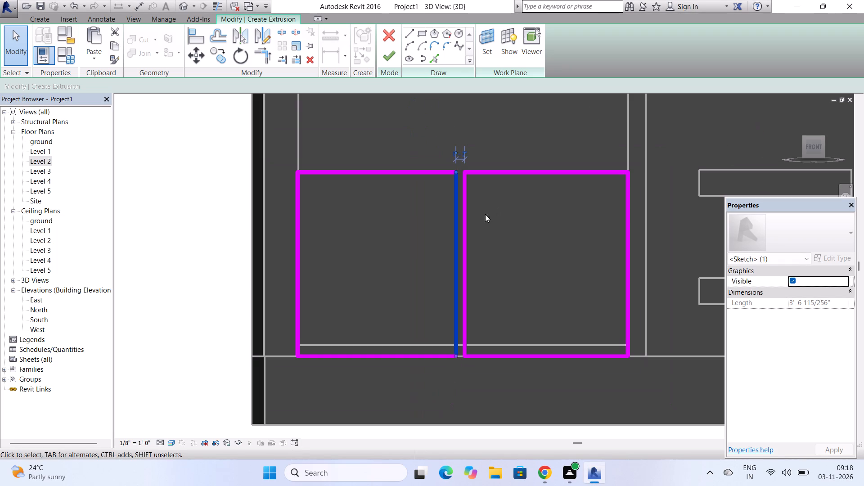
{"action": "scroll", "coordinate": [480, 296], "scroll_direction": "up", "scroll_amount": 3}
{"action": "scroll", "coordinate": [425, 269], "scroll_direction": "up", "scroll_amount": 3}
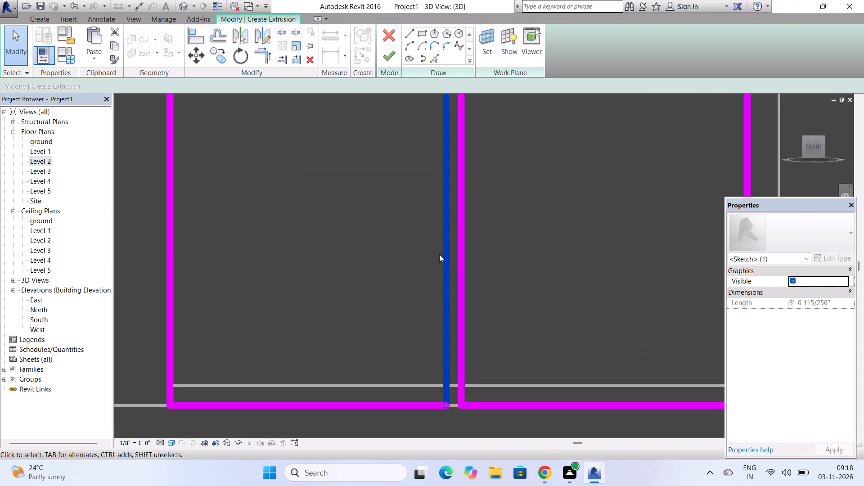
{"action": "left_click_drag", "start_coordinate": [452, 241], "coordinate": [488, 245]}
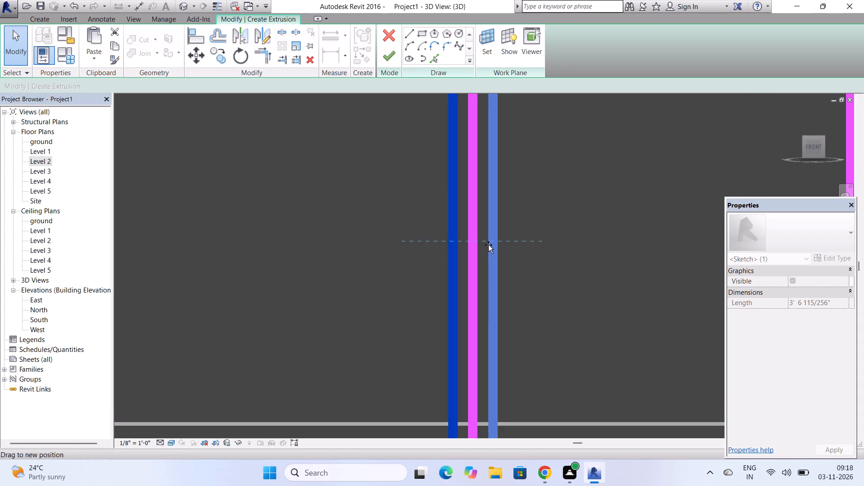
{"action": "left_click_drag", "start_coordinate": [488, 245], "coordinate": [460, 245]}
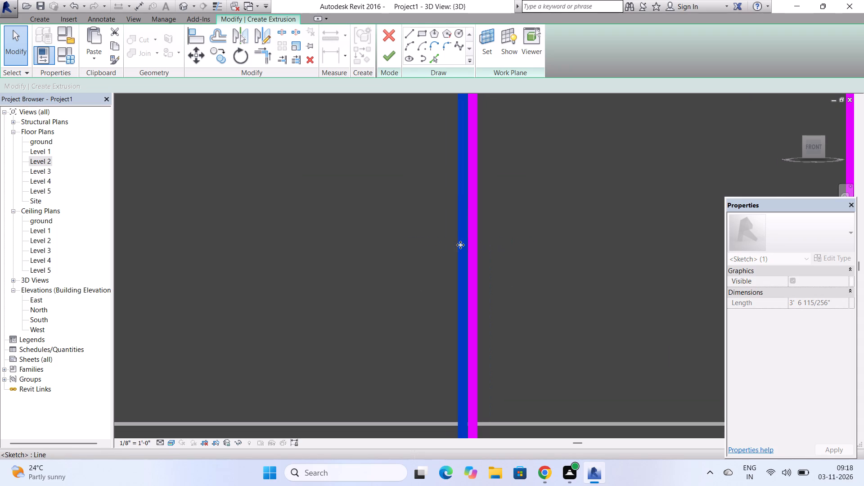
{"action": "scroll", "coordinate": [447, 260], "scroll_direction": "down", "scroll_amount": 4}
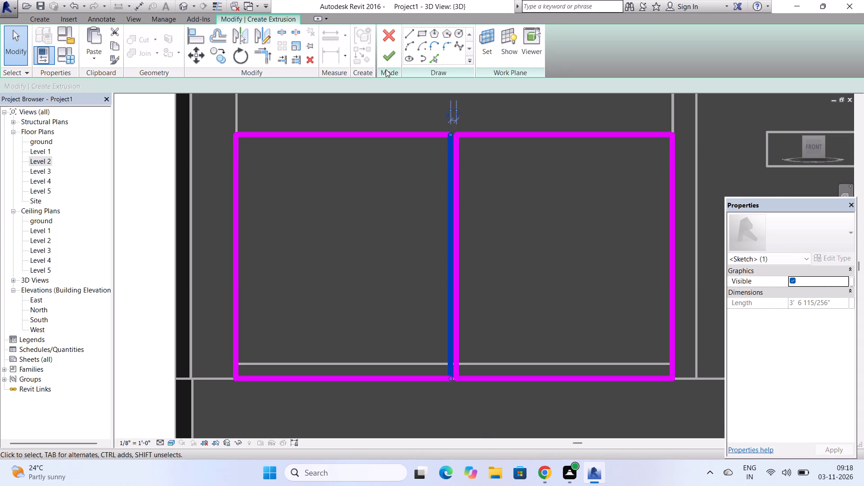
Sketch an inset rectangle inside the left gate leaf, leaving a narrow frame border and ending near the existing horizontal line above the floor.
{"action": "left_click", "coordinate": [423, 29]}
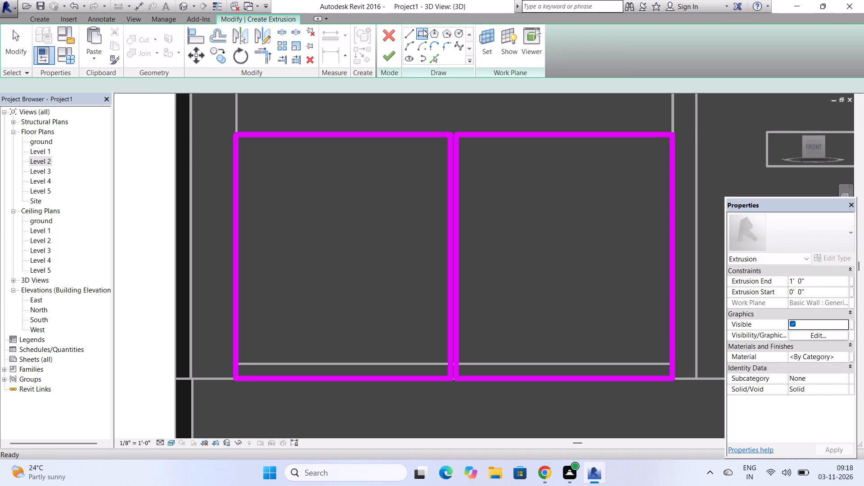
{"action": "scroll", "coordinate": [233, 148], "scroll_direction": "up", "scroll_amount": 3}
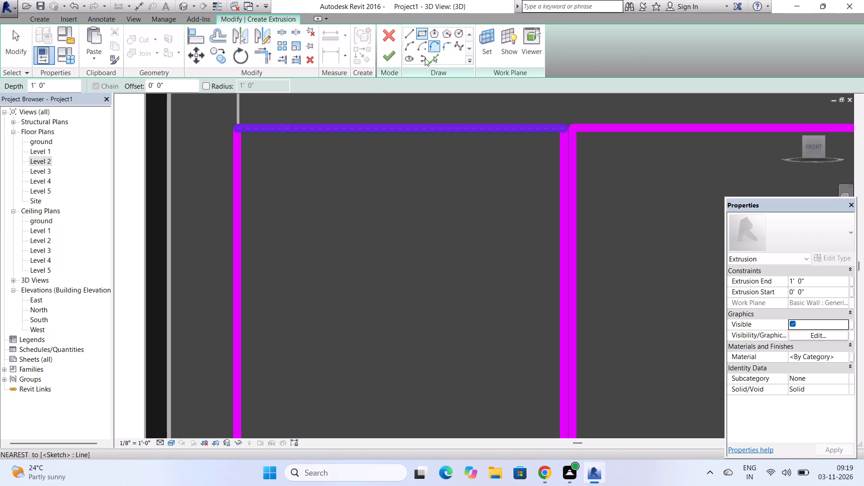
{"action": "left_click", "coordinate": [258, 153]}
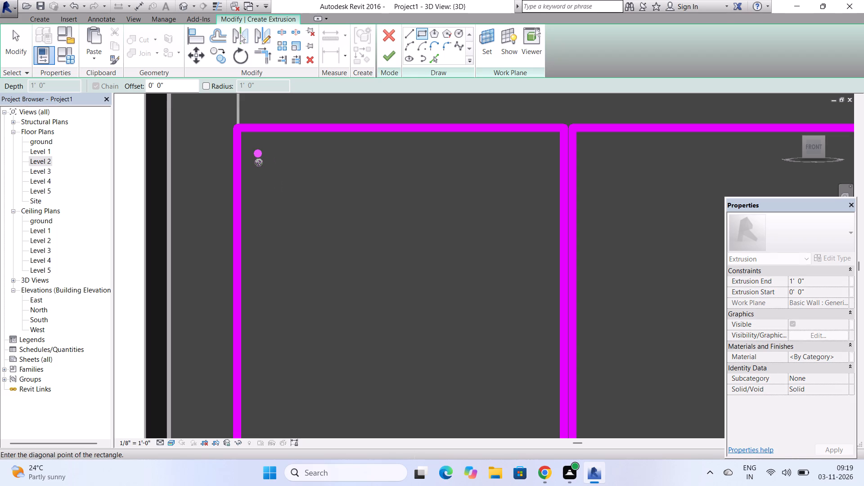
{"action": "scroll", "coordinate": [262, 175], "scroll_direction": "down", "scroll_amount": 5}
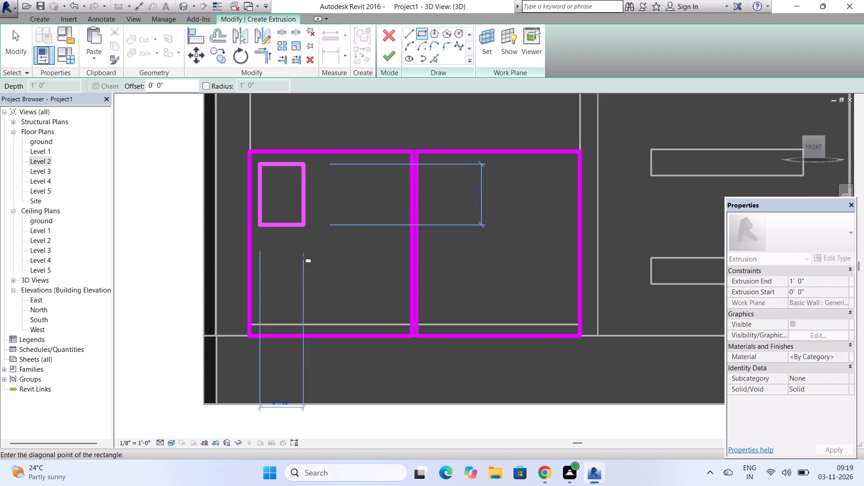
{"action": "scroll", "coordinate": [382, 319], "scroll_direction": "up", "scroll_amount": 3}
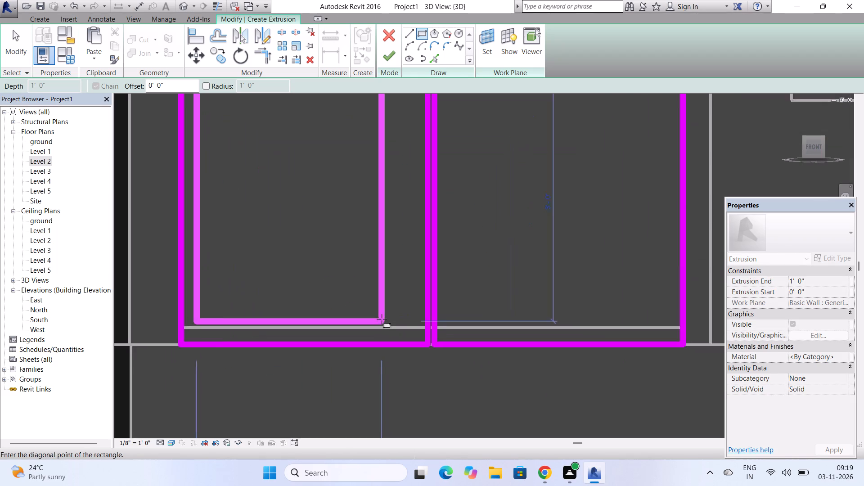
{"action": "scroll", "coordinate": [382, 319], "scroll_direction": "up", "scroll_amount": 1}
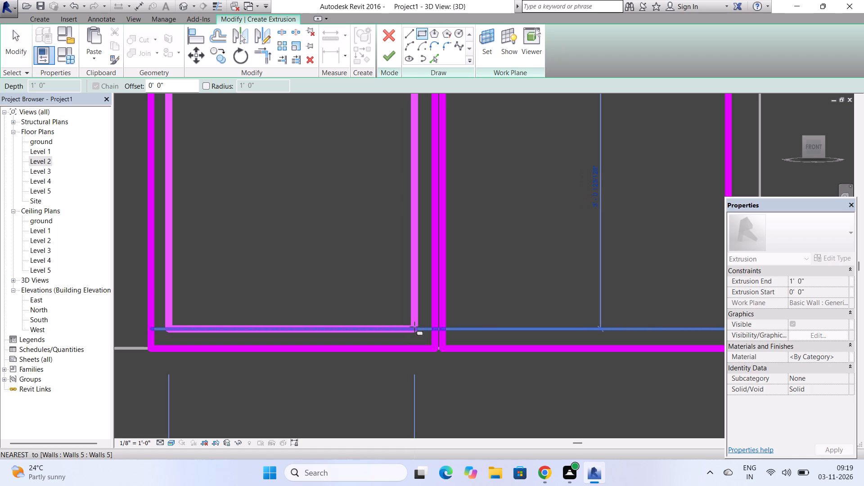
{"action": "left_click", "coordinate": [414, 327]}
{"action": "scroll", "coordinate": [364, 305], "scroll_direction": "down", "scroll_amount": 6}
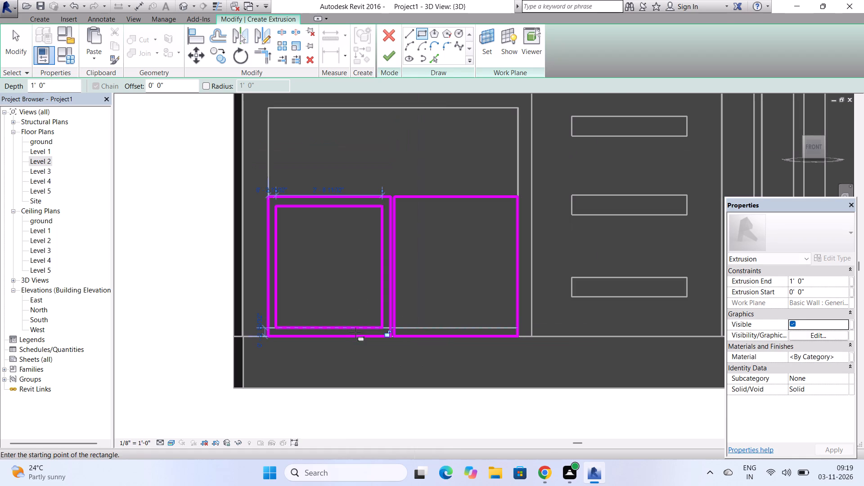
Sketch a matching inset rectangle inside the right gate leaf, aligned with the top and bottom edges of the left leaf's inset.
{"action": "left_click", "coordinate": [423, 32]}
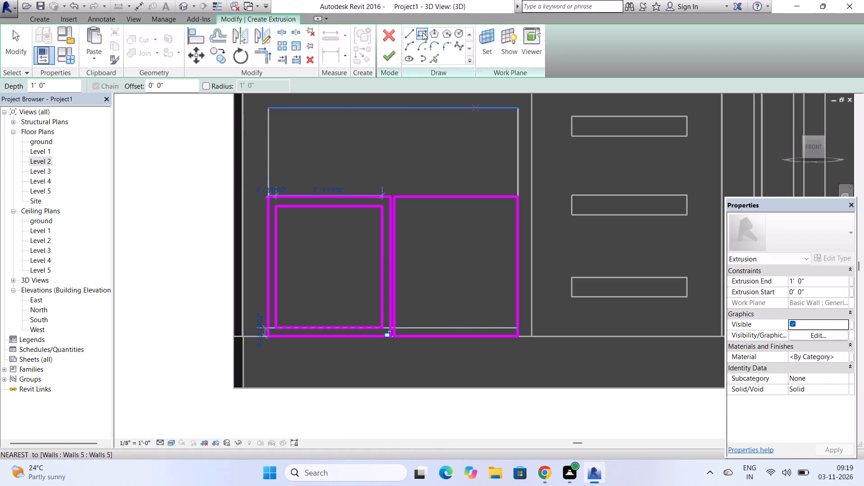
{"action": "scroll", "coordinate": [423, 221], "scroll_direction": "up", "scroll_amount": 3}
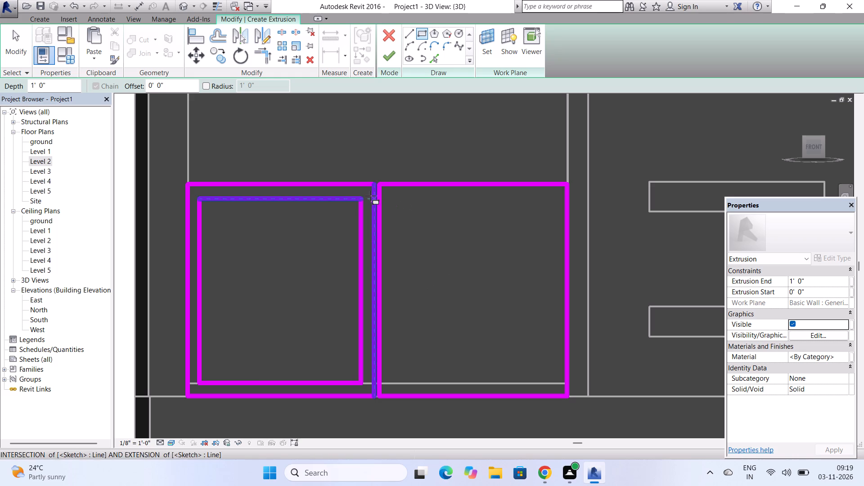
{"action": "left_click", "coordinate": [397, 199]}
{"action": "scroll", "coordinate": [397, 199], "scroll_direction": "down", "scroll_amount": 3}
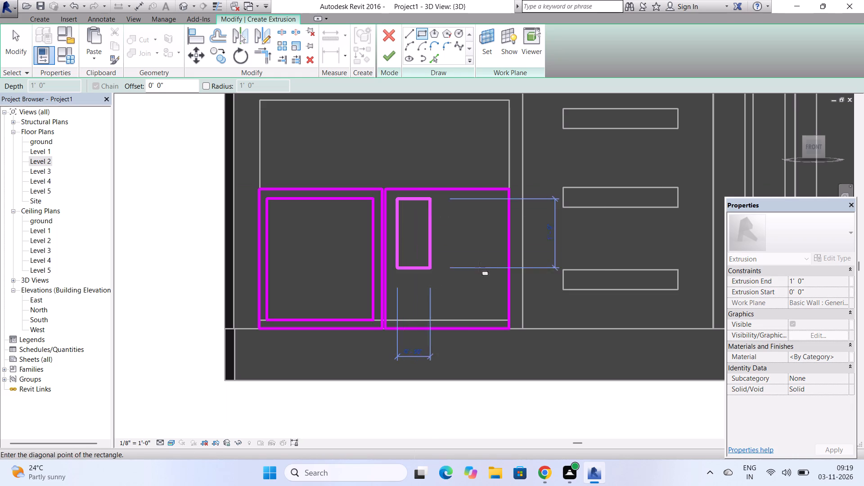
{"action": "scroll", "coordinate": [497, 321], "scroll_direction": "up", "scroll_amount": 3}
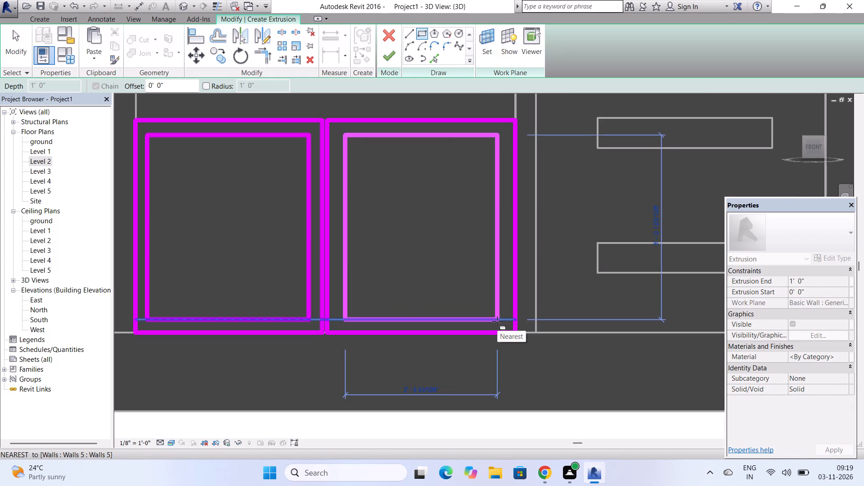
{"action": "left_click", "coordinate": [497, 321]}
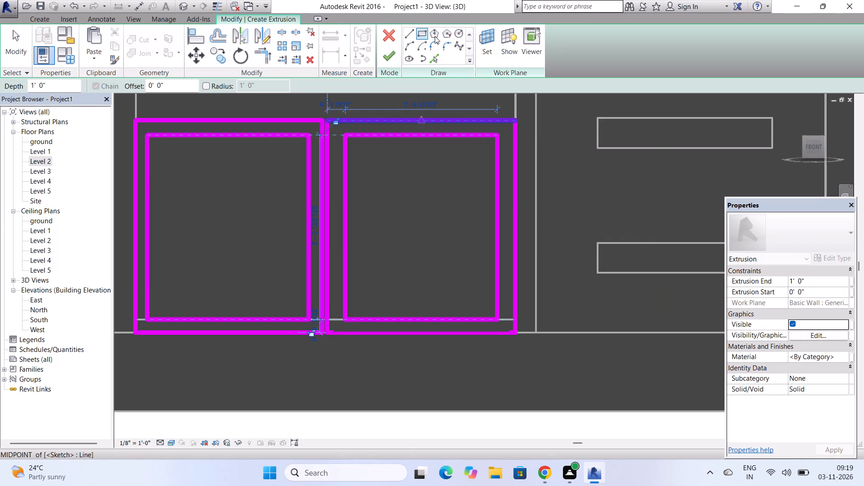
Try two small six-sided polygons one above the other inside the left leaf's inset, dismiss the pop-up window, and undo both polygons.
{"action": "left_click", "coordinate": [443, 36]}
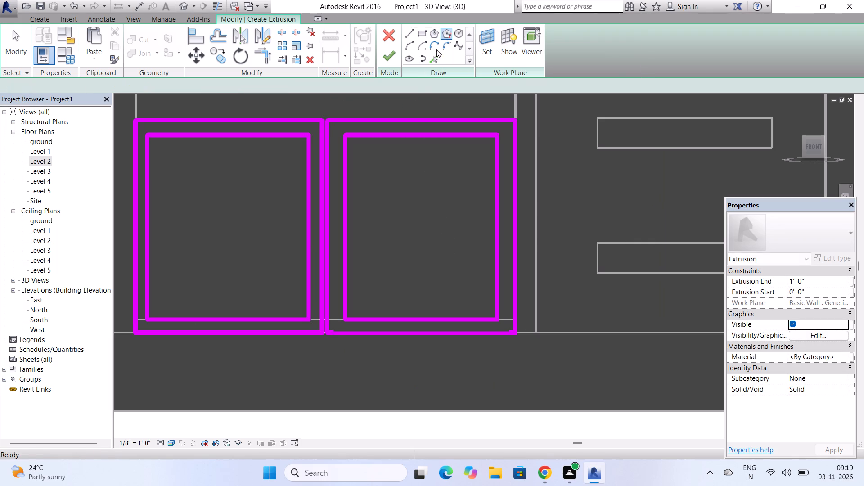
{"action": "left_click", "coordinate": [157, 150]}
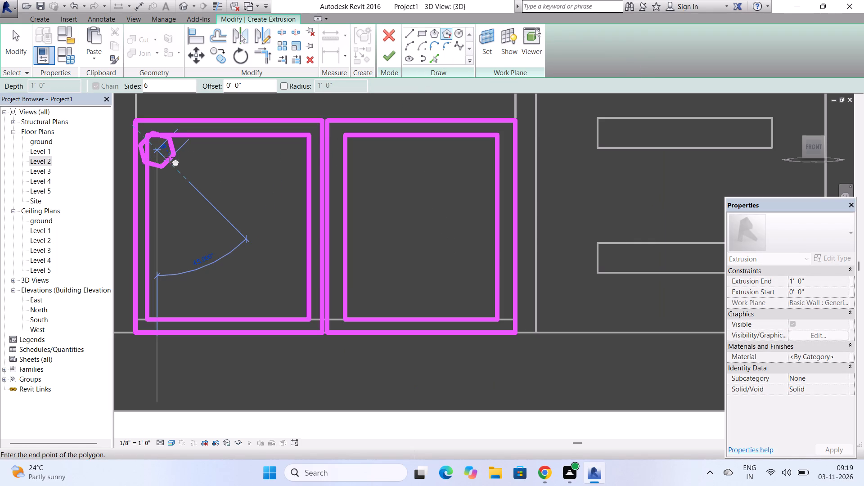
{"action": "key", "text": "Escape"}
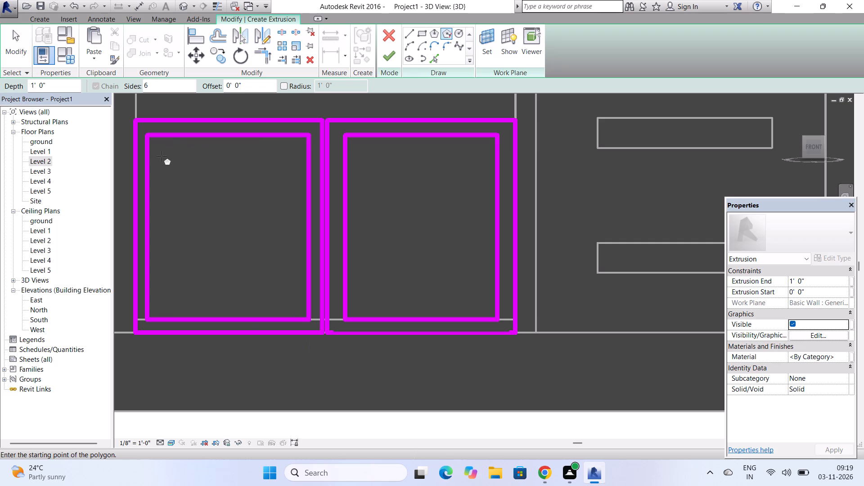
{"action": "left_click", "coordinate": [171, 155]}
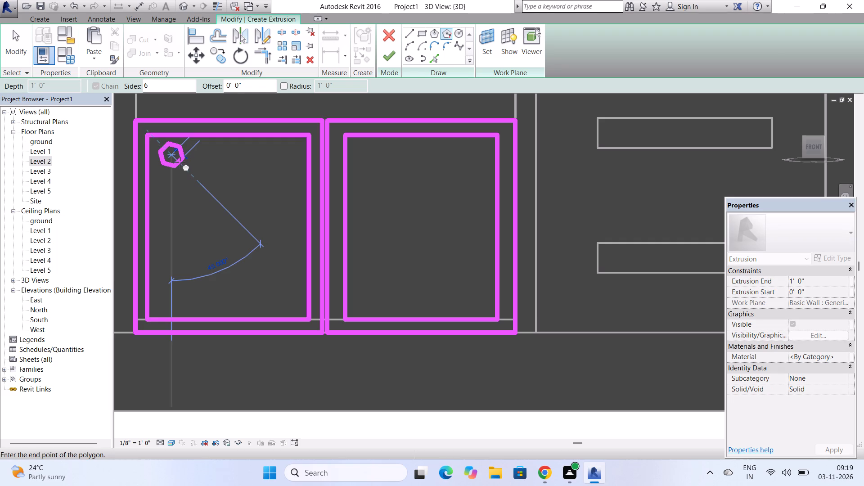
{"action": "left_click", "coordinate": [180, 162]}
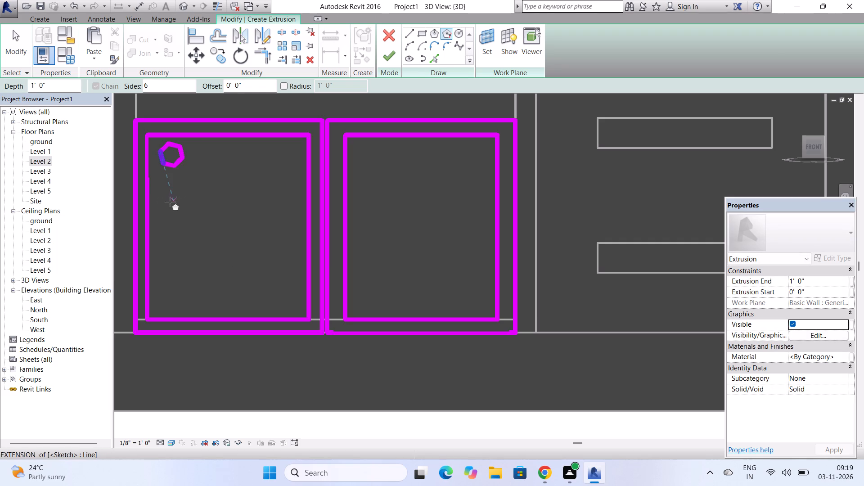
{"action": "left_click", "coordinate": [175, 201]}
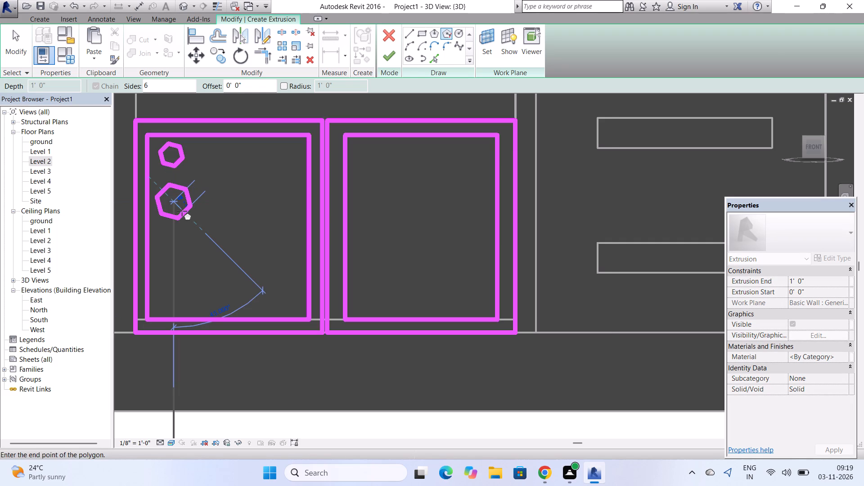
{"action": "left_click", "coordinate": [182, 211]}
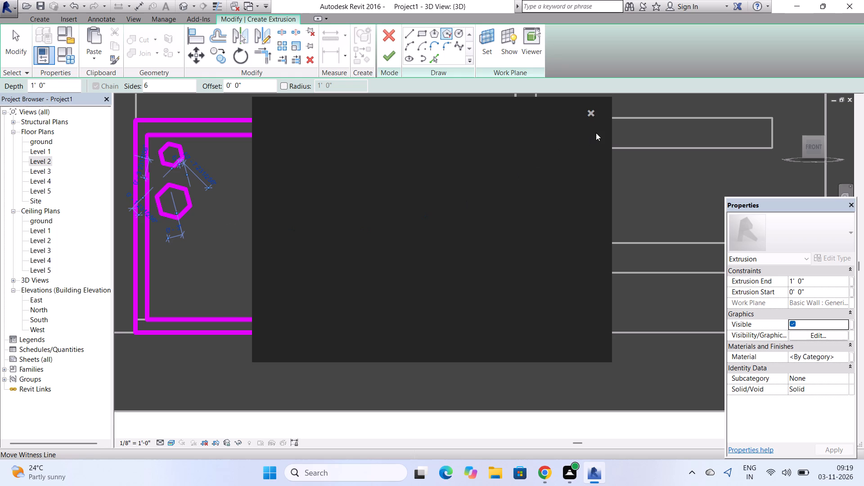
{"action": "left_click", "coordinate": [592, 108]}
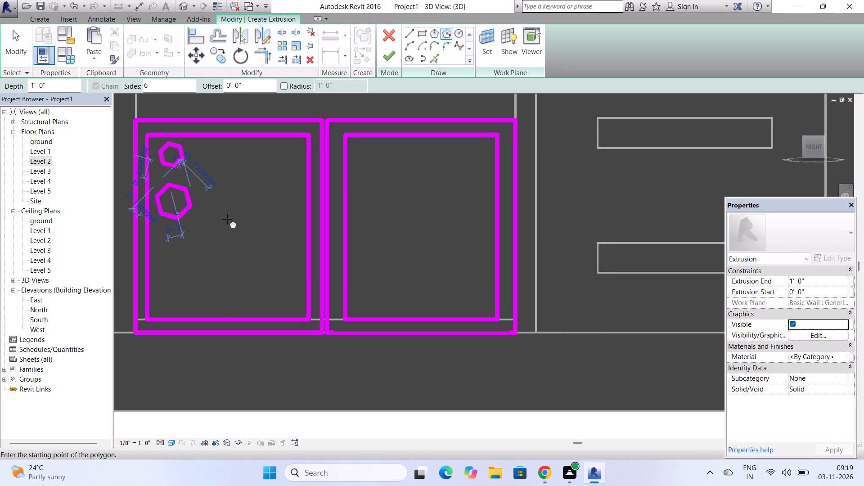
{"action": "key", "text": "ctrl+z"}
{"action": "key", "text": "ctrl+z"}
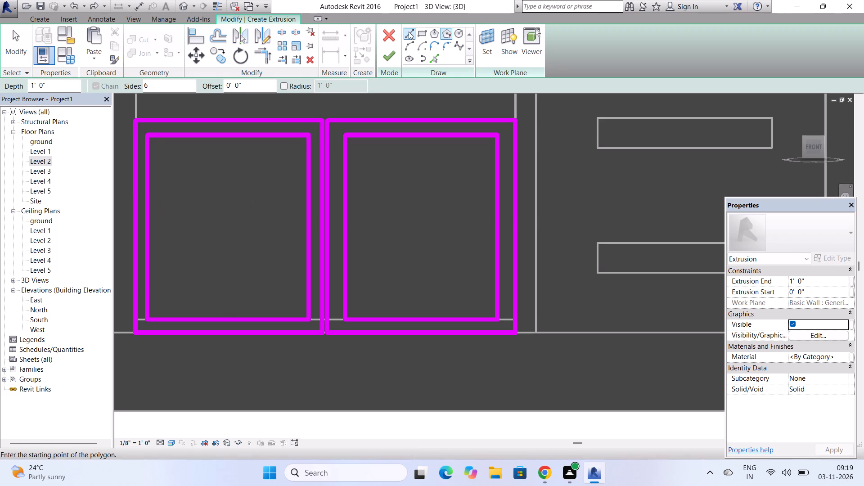
Sketch a narrow vertical rectangle as the first bar inside the left gate leaf's inset, near its outer edge and clear of the frame.
{"action": "left_click", "coordinate": [419, 36]}
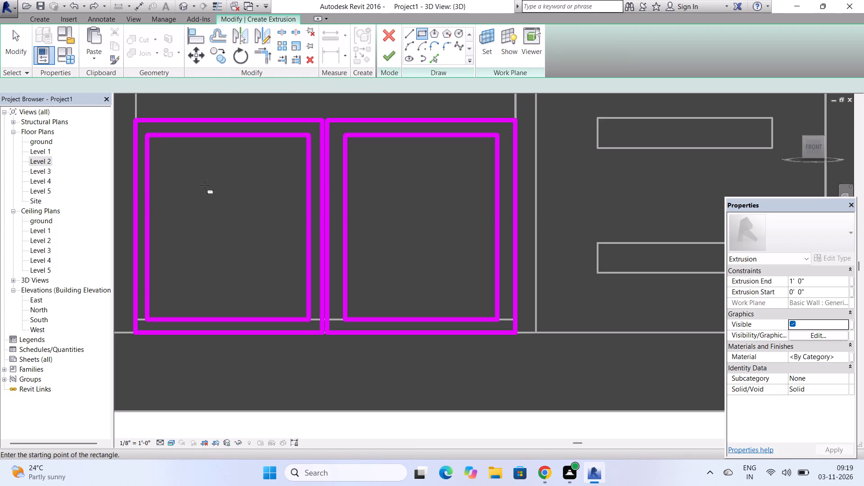
{"action": "left_click", "coordinate": [164, 154]}
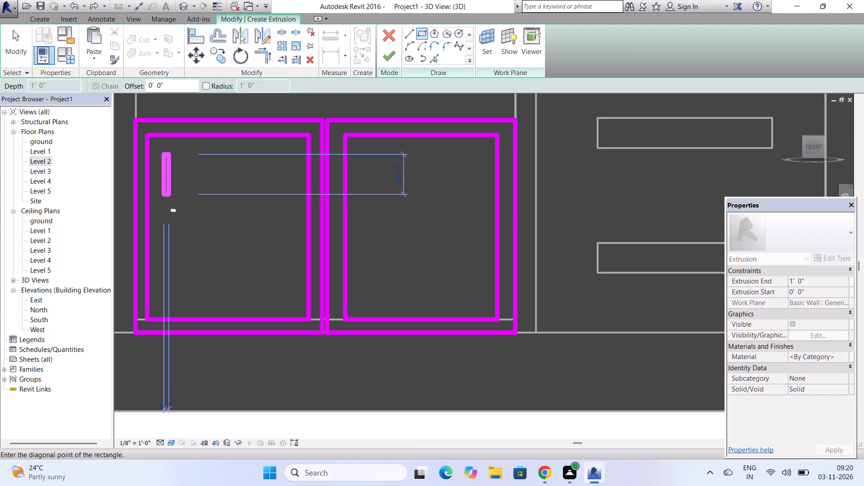
{"action": "left_click", "coordinate": [167, 301]}
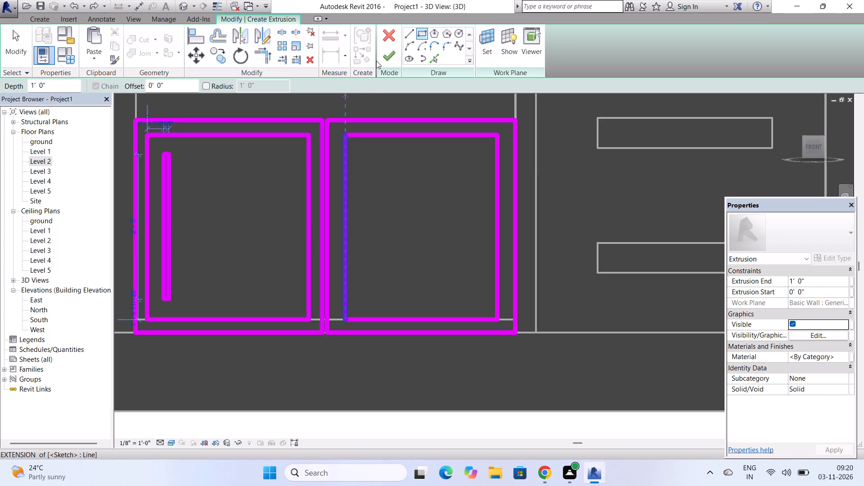
{"action": "key", "text": "Escape"}
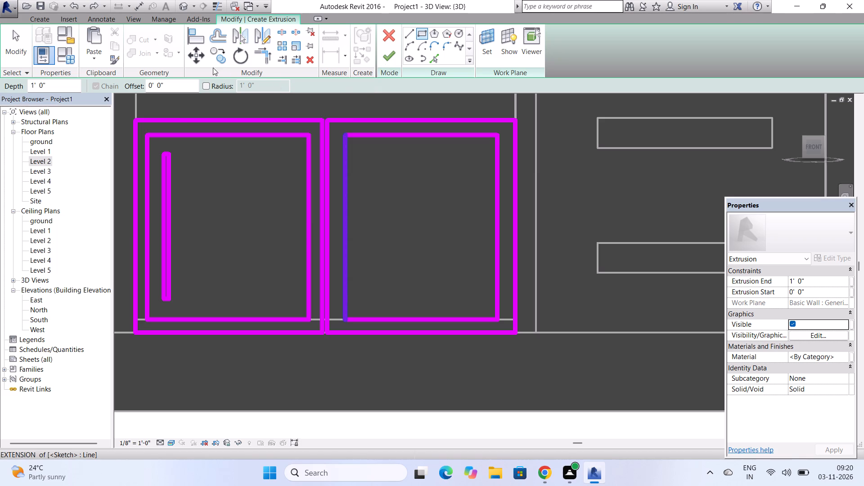
Copy the narrow vertical bar three times horizontally across the left leaf's inset, making four roughly evenly spaced bars.
{"action": "left_click", "coordinate": [217, 58]}
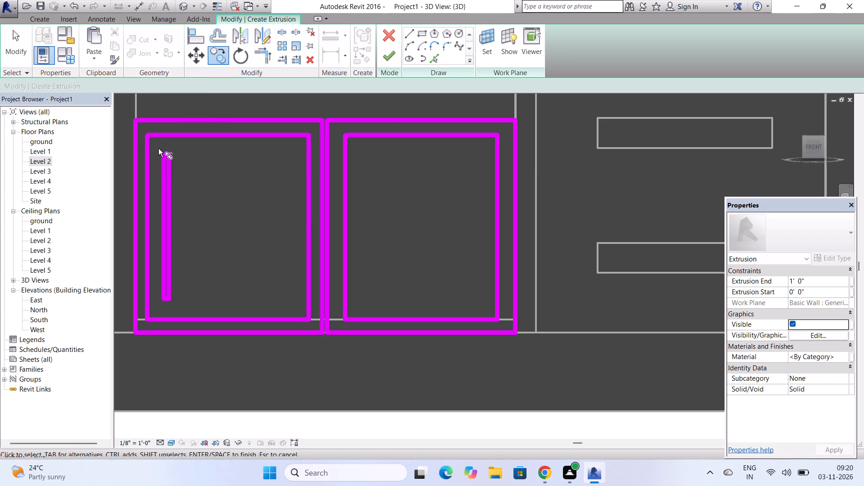
{"action": "left_click_drag", "start_coordinate": [158, 148], "coordinate": [175, 306]}
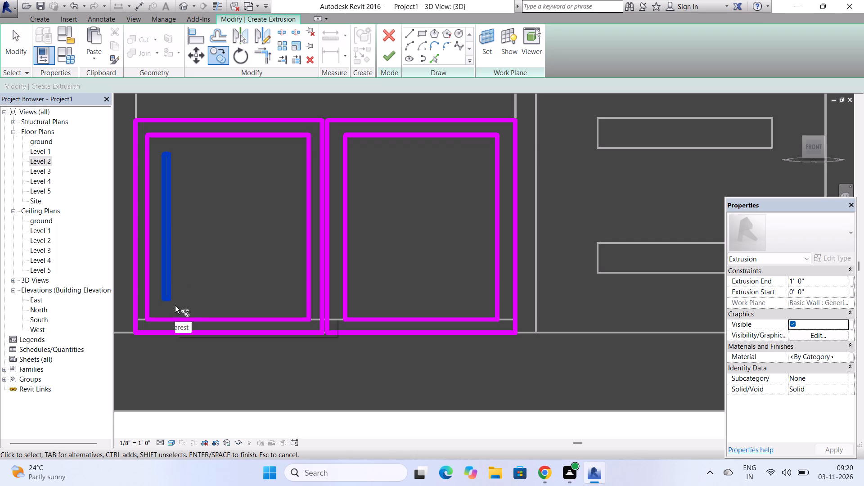
{"action": "type", "text": "cop"}
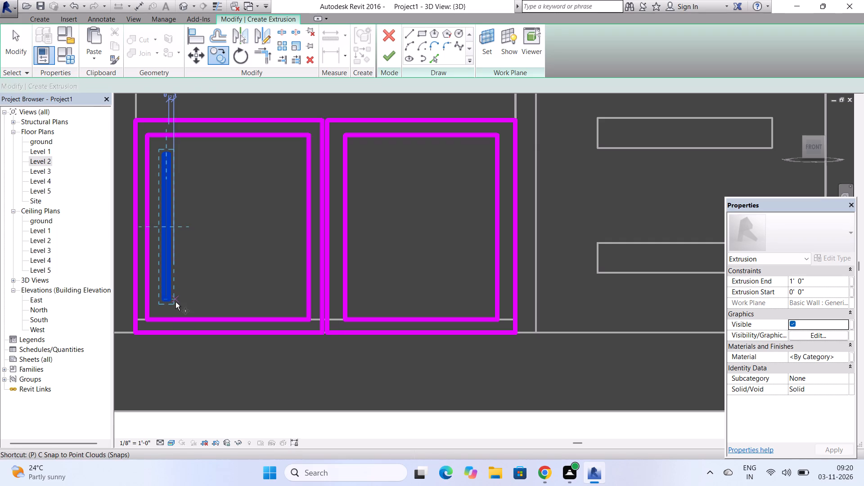
{"action": "key", "text": "Return"}
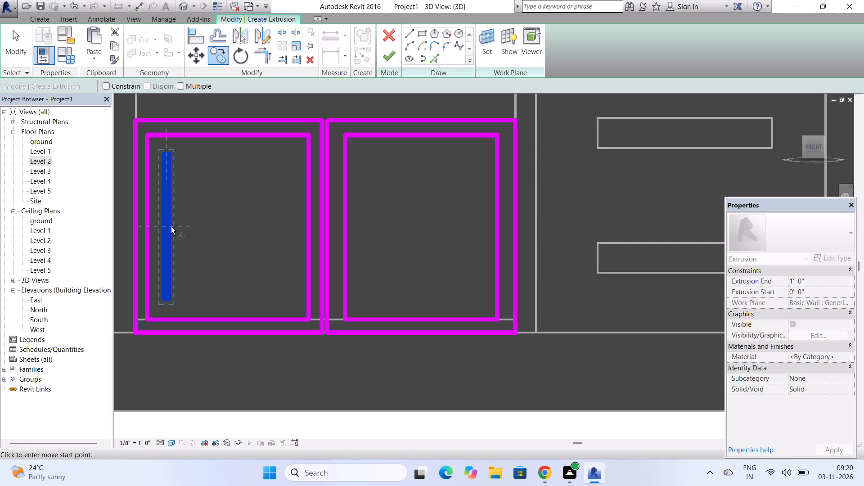
{"action": "left_click", "coordinate": [165, 227]}
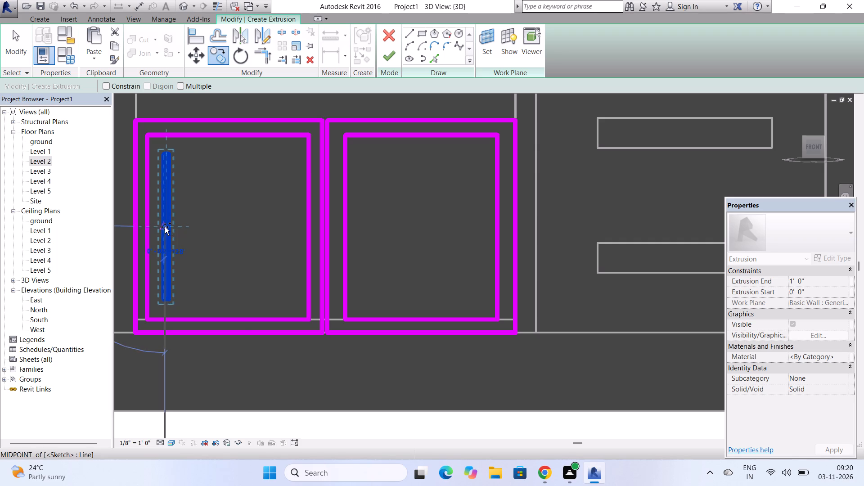
{"action": "left_click", "coordinate": [197, 228]}
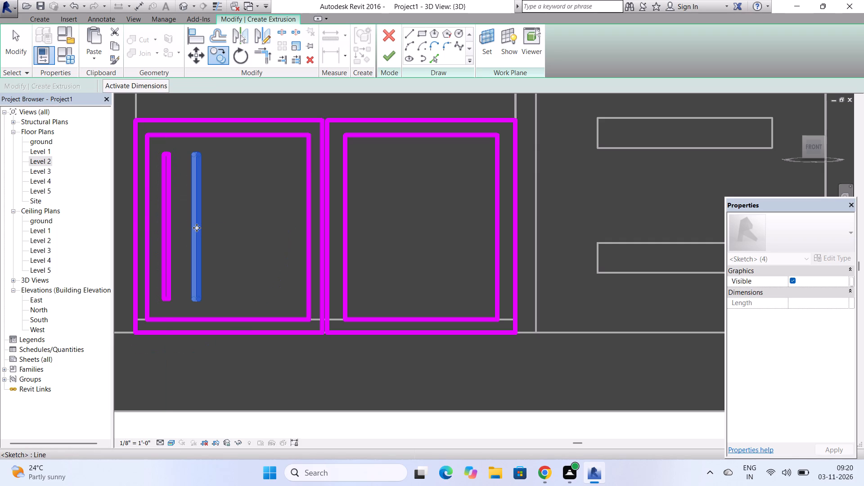
{"action": "key", "text": "Return"}
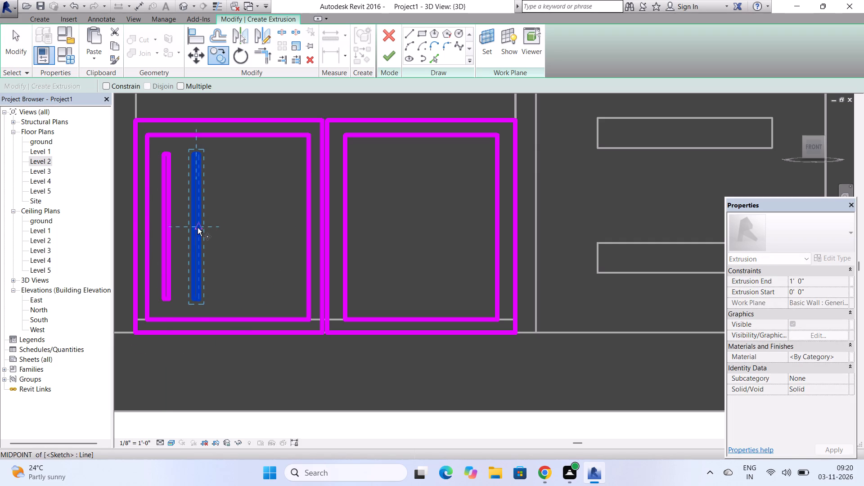
{"action": "left_click", "coordinate": [198, 228]}
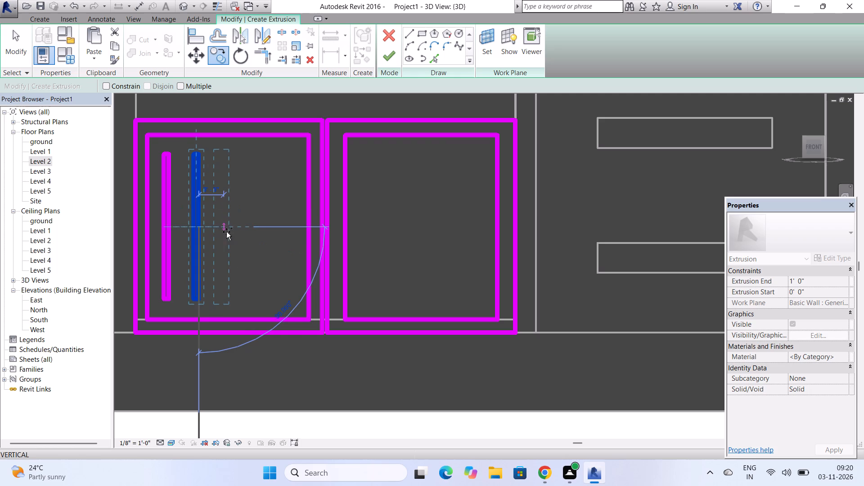
{"action": "left_click", "coordinate": [233, 231]}
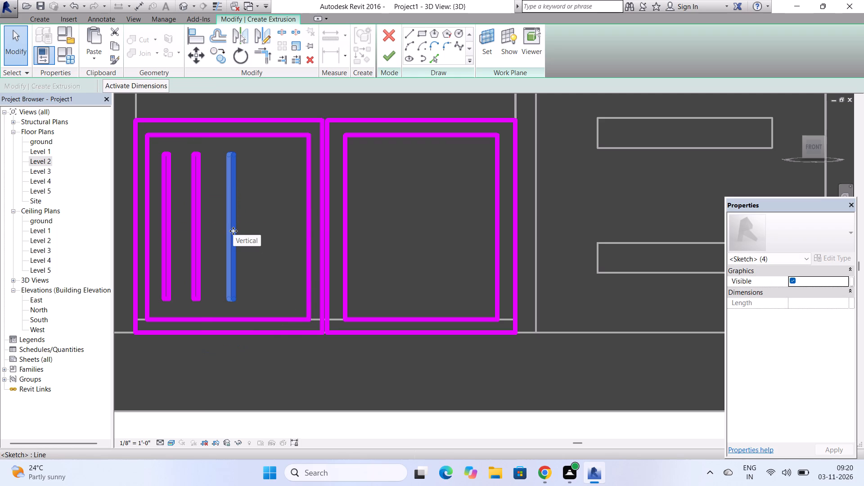
{"action": "key", "text": "Return"}
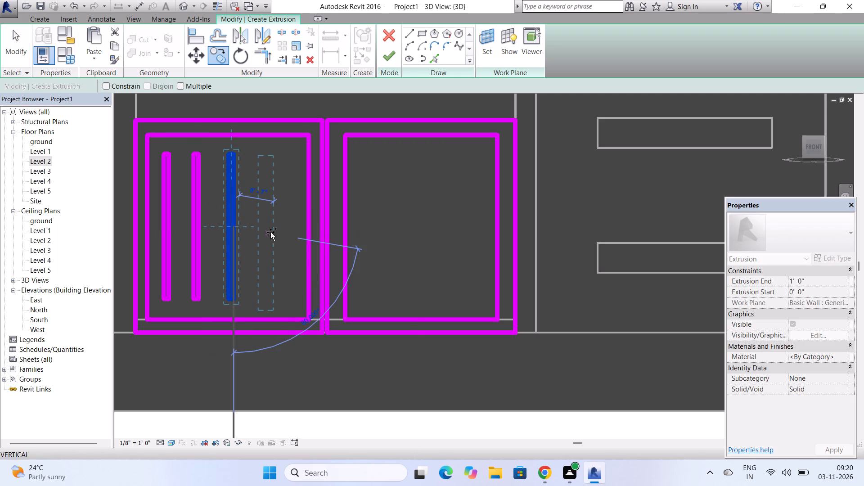
{"action": "left_click", "coordinate": [270, 229]}
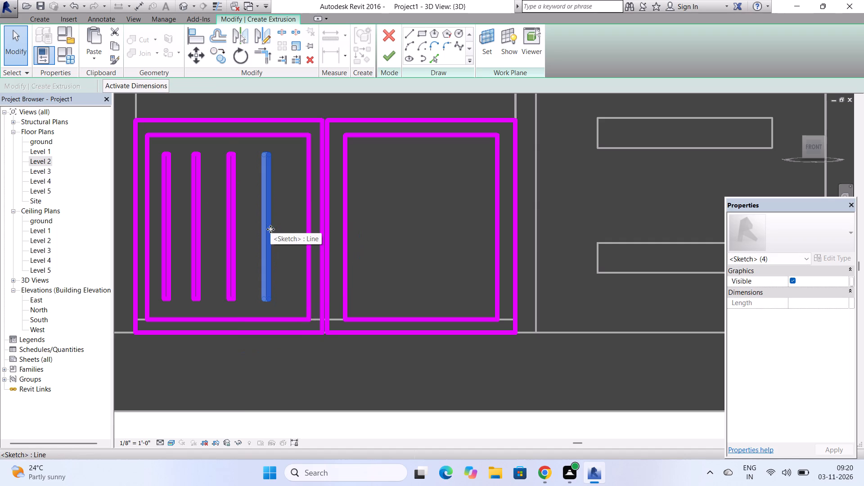
Copy the left leaf's last bar level into the right leaf's inset, dismiss the pop-up window, and copy it twice more at similar spacing.
{"action": "key", "text": "Return"}
{"action": "left_click", "coordinate": [270, 229]}
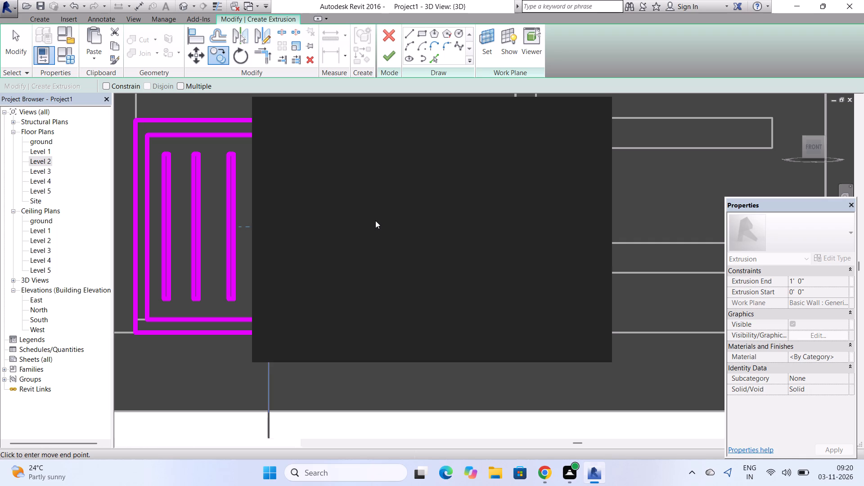
{"action": "left_click", "coordinate": [590, 110]}
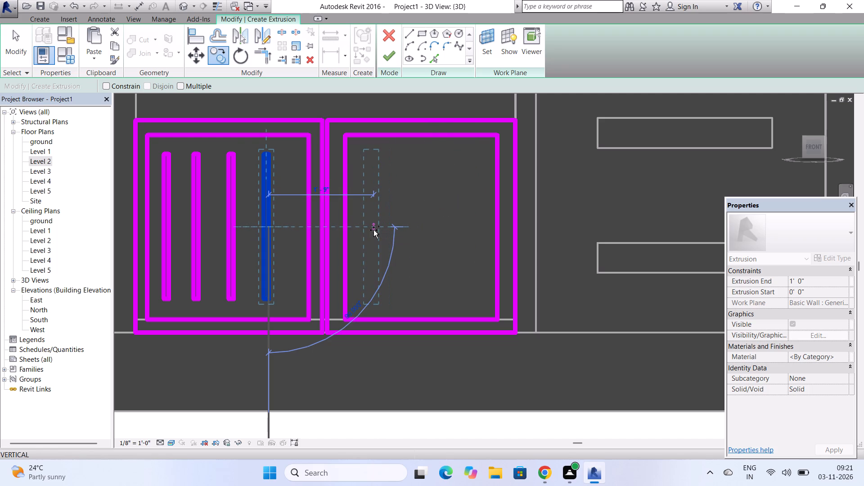
{"action": "left_click", "coordinate": [373, 230]}
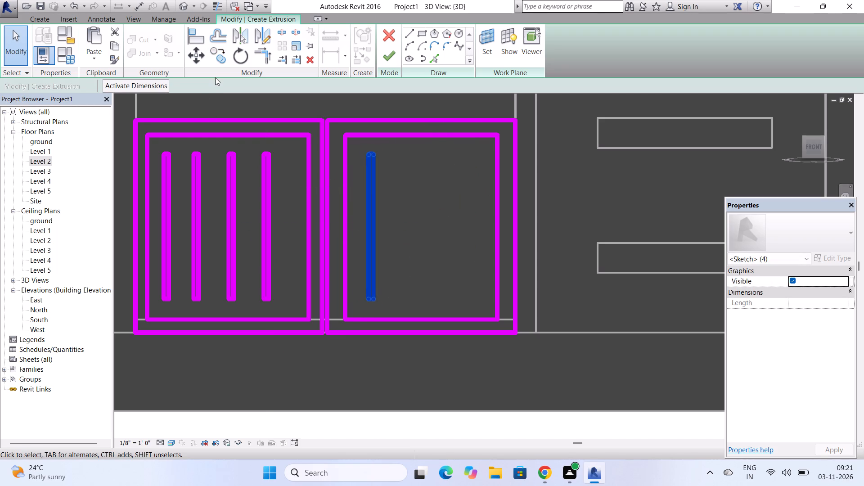
{"action": "left_click", "coordinate": [223, 52]}
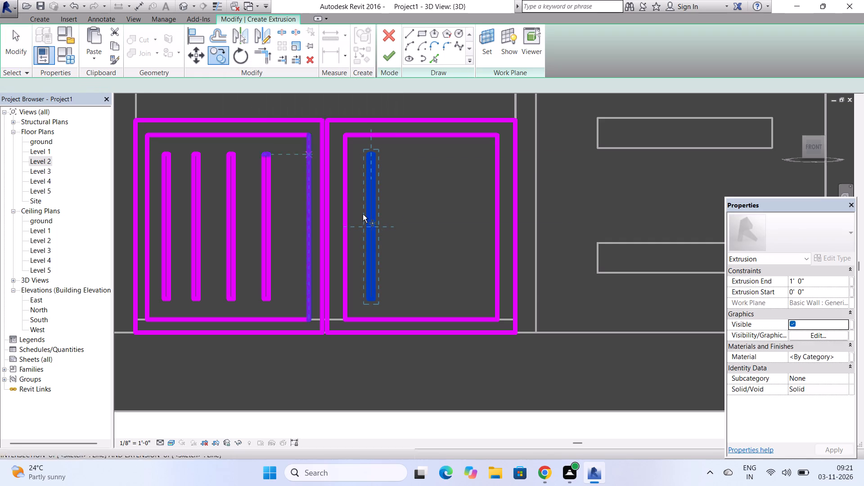
{"action": "left_click", "coordinate": [371, 225]}
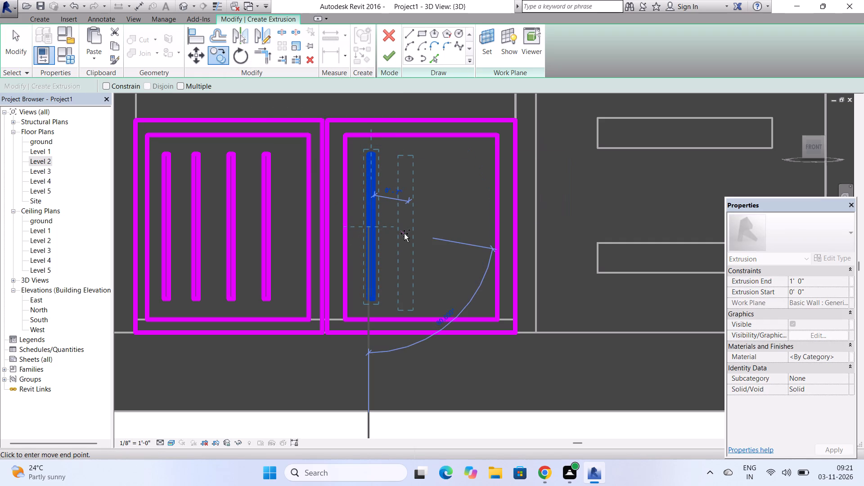
{"action": "left_click", "coordinate": [404, 229]}
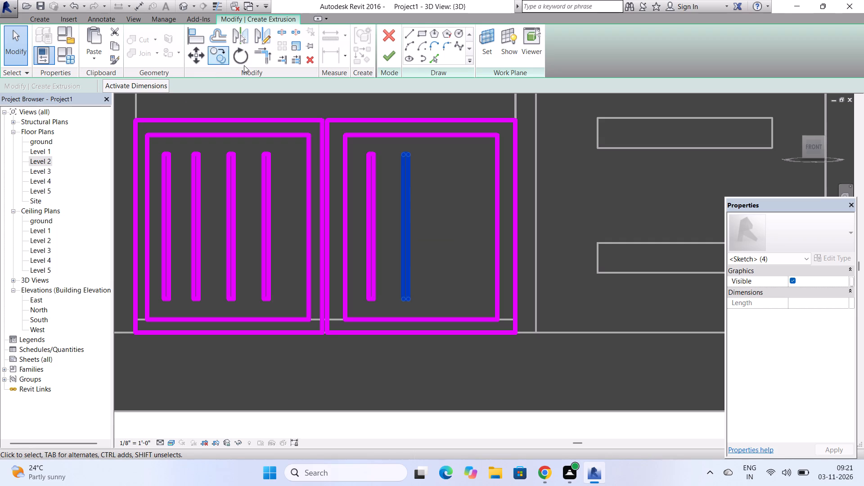
{"action": "left_click", "coordinate": [222, 58]}
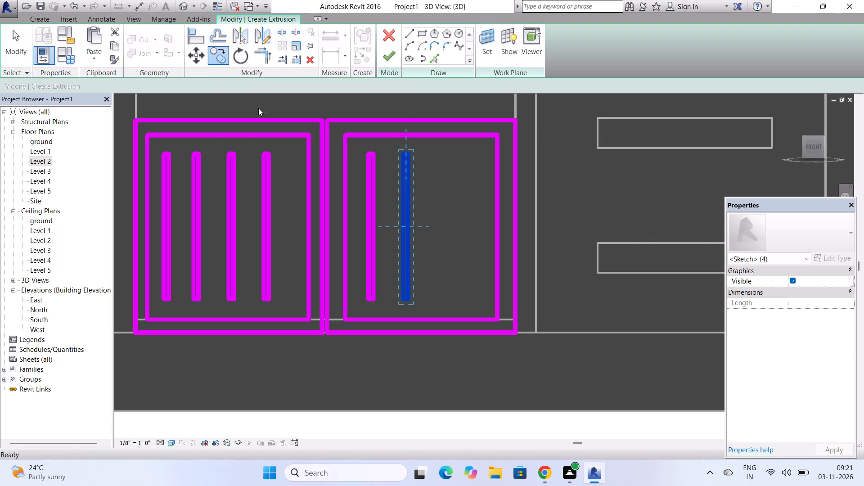
{"action": "left_click", "coordinate": [408, 222]}
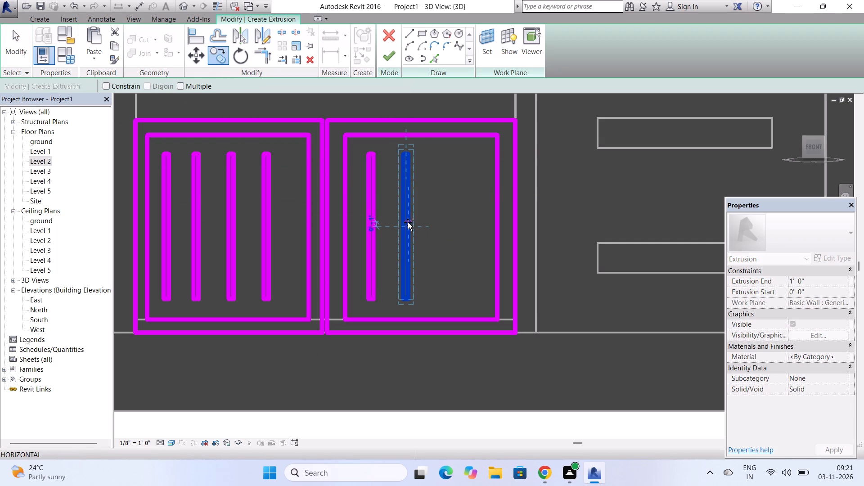
{"action": "left_click", "coordinate": [444, 226]}
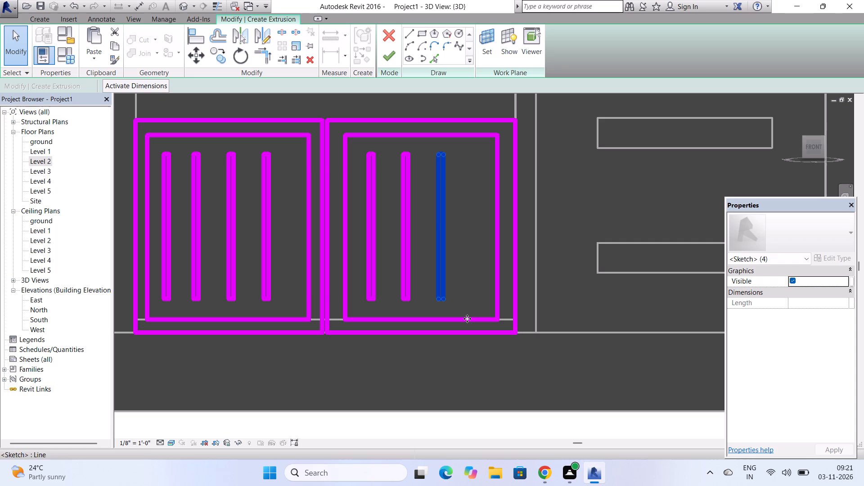
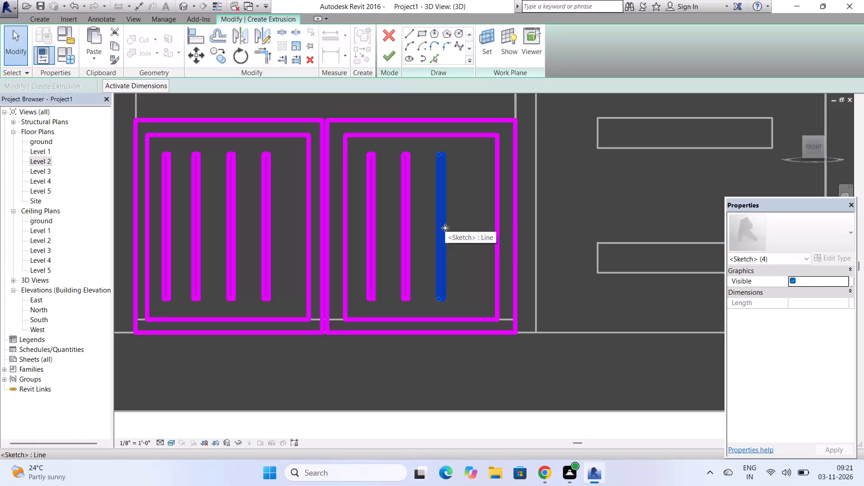
Copy the right gate leaf's third bar once horizontally toward the leaf's outer edge, making its fourth vertical bar.
{"action": "key", "text": "Escape"}
{"action": "key", "text": "Escape"}
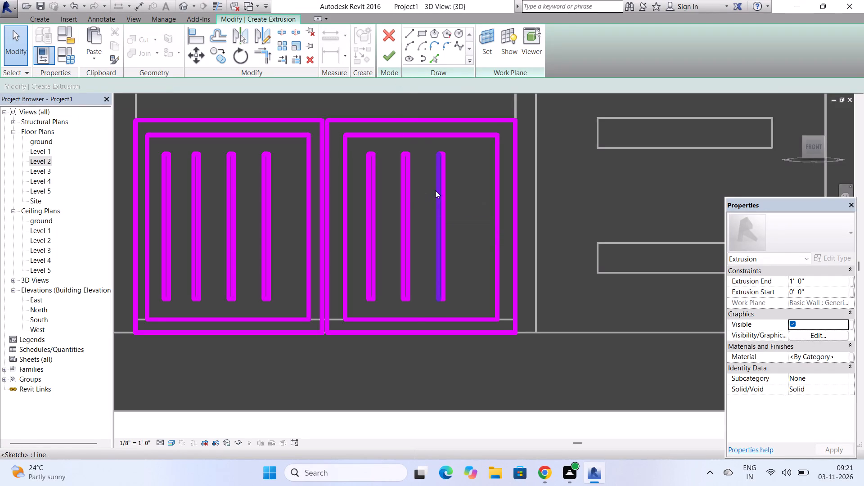
{"action": "left_click_drag", "start_coordinate": [420, 143], "coordinate": [453, 283]}
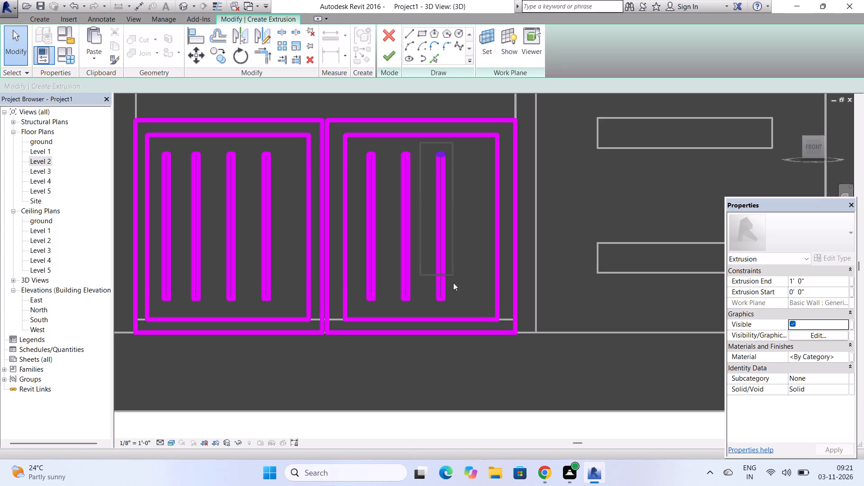
{"action": "left_click_drag", "start_coordinate": [453, 283], "coordinate": [454, 306]}
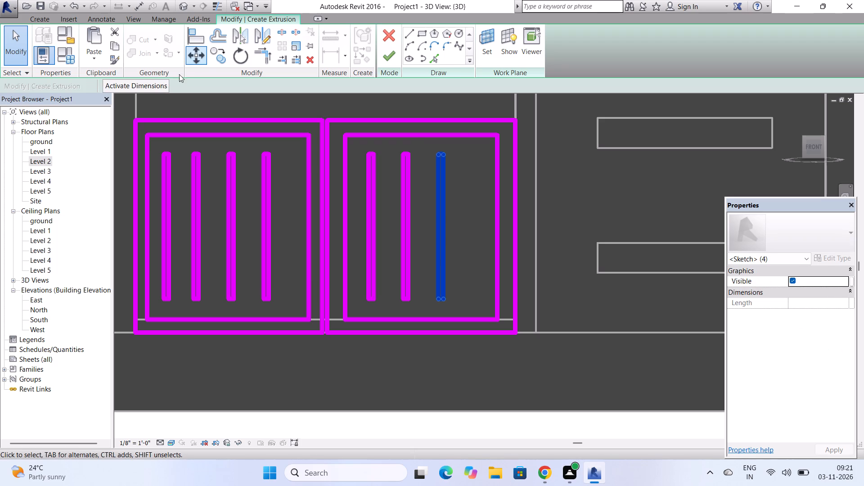
{"action": "left_click", "coordinate": [219, 60]}
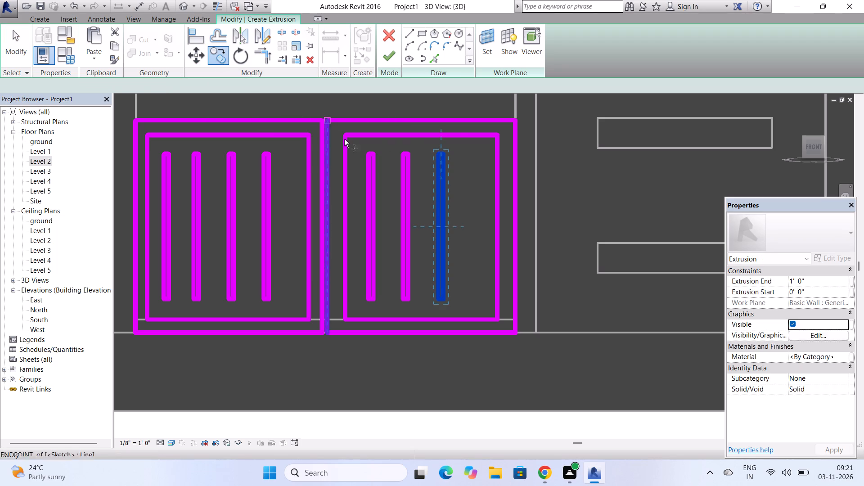
{"action": "scroll", "coordinate": [457, 191], "scroll_direction": "up", "scroll_amount": 1}
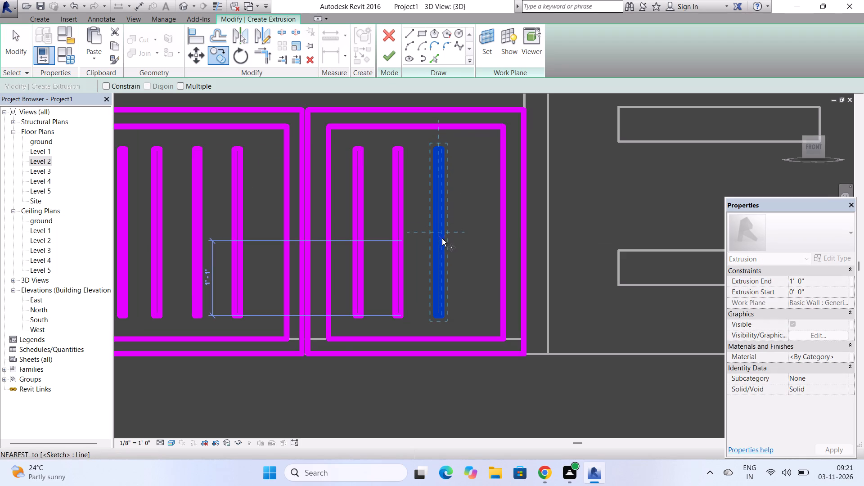
{"action": "left_click_drag", "start_coordinate": [438, 231], "coordinate": [470, 231]}
{"action": "left_click", "coordinate": [470, 231]}
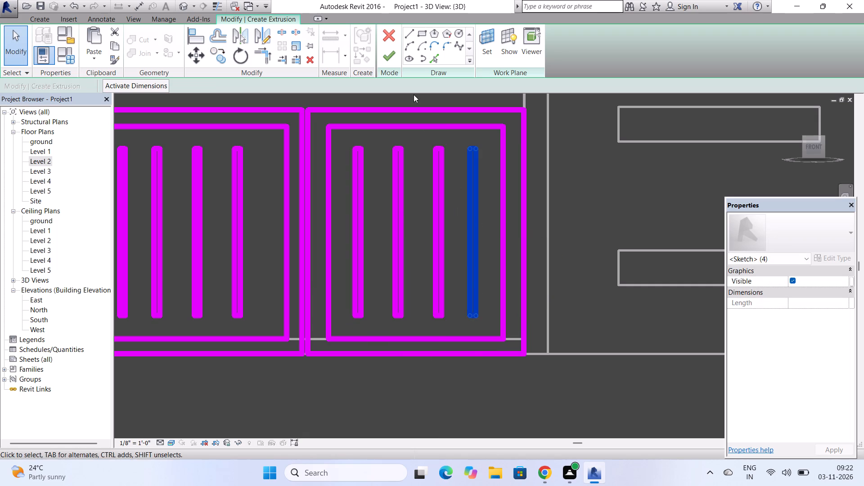
Finish the gate's extrusion sketch with all eight bars, dismiss the pop-up window, and finish the in-place model.
{"action": "left_click", "coordinate": [388, 49]}
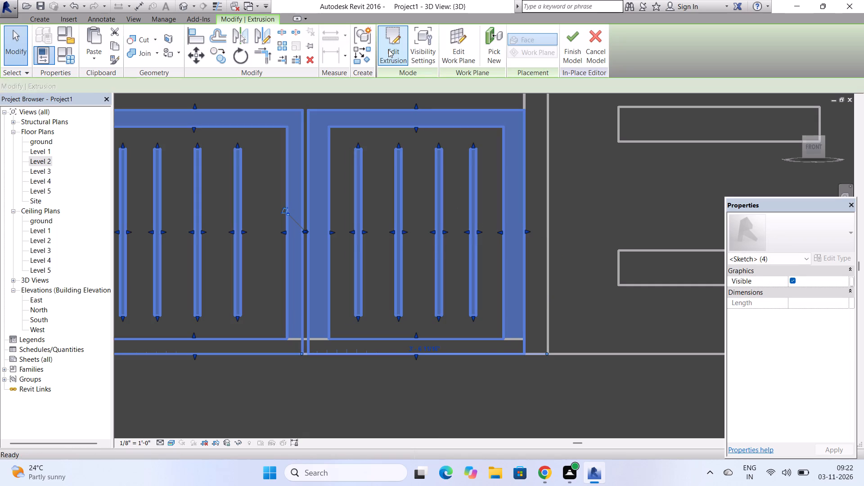
{"action": "scroll", "coordinate": [408, 203], "scroll_direction": "down", "scroll_amount": 4}
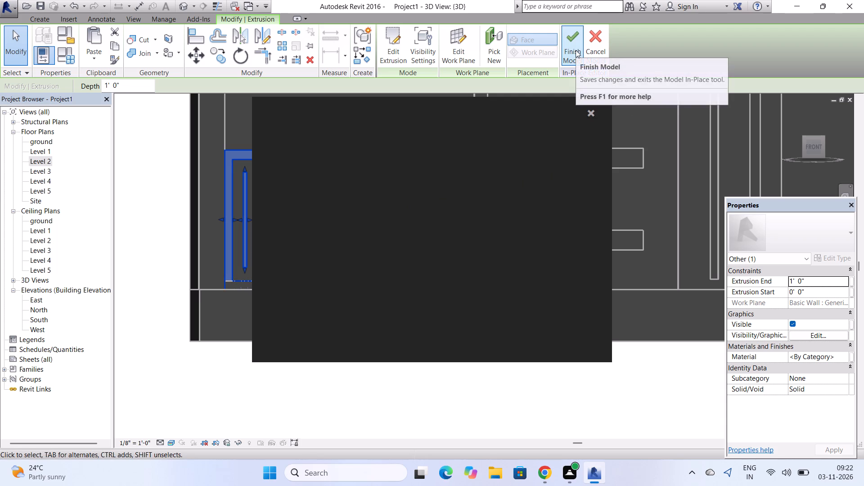
{"action": "left_click", "coordinate": [591, 112]}
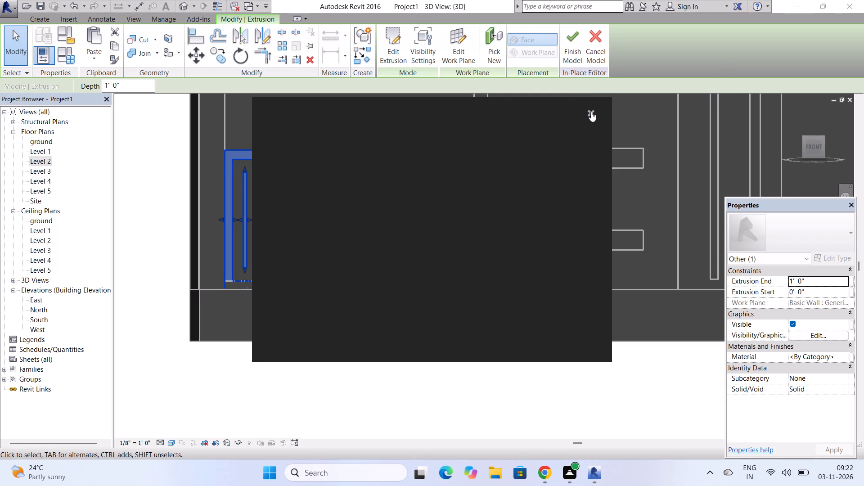
{"action": "left_click", "coordinate": [576, 62]}
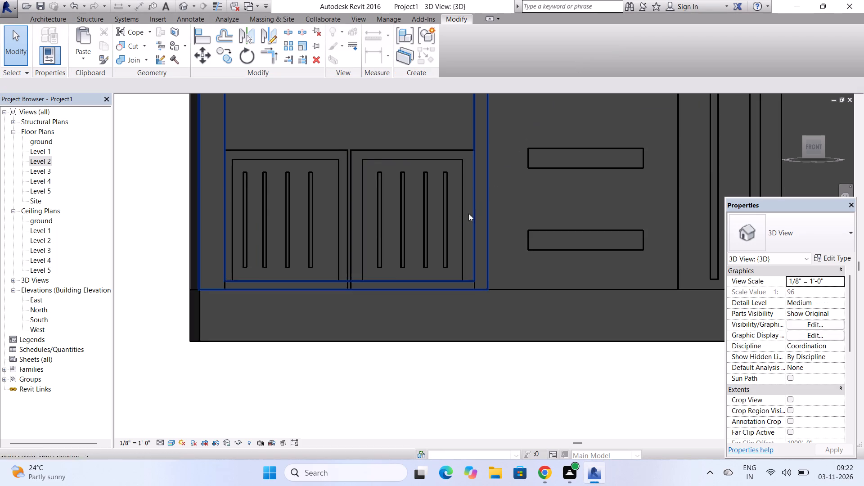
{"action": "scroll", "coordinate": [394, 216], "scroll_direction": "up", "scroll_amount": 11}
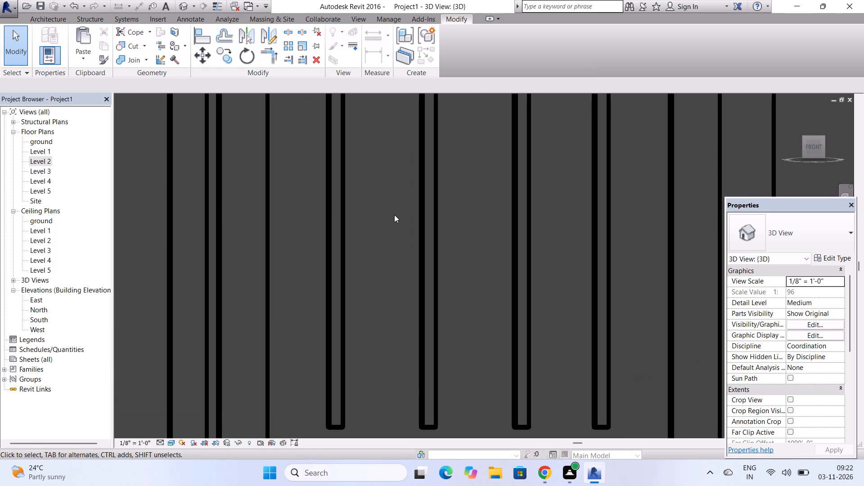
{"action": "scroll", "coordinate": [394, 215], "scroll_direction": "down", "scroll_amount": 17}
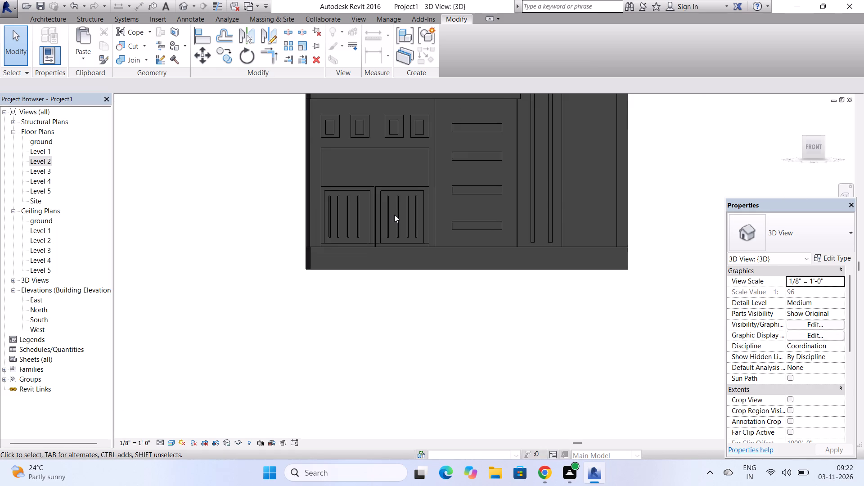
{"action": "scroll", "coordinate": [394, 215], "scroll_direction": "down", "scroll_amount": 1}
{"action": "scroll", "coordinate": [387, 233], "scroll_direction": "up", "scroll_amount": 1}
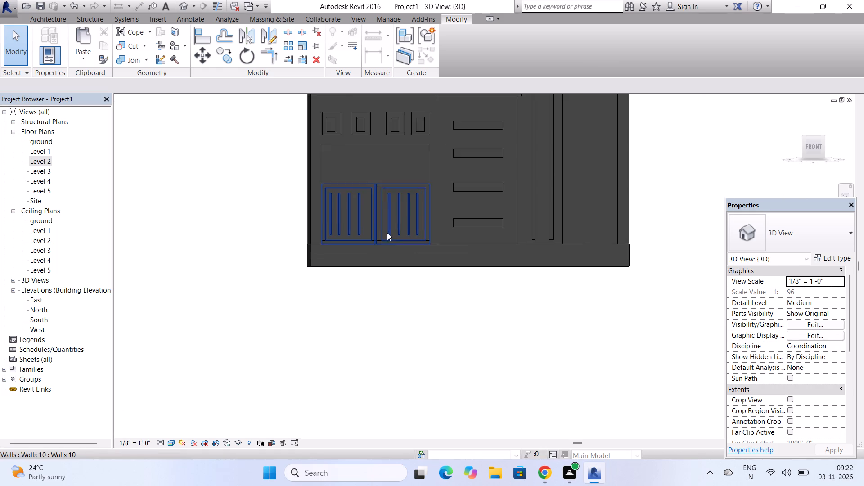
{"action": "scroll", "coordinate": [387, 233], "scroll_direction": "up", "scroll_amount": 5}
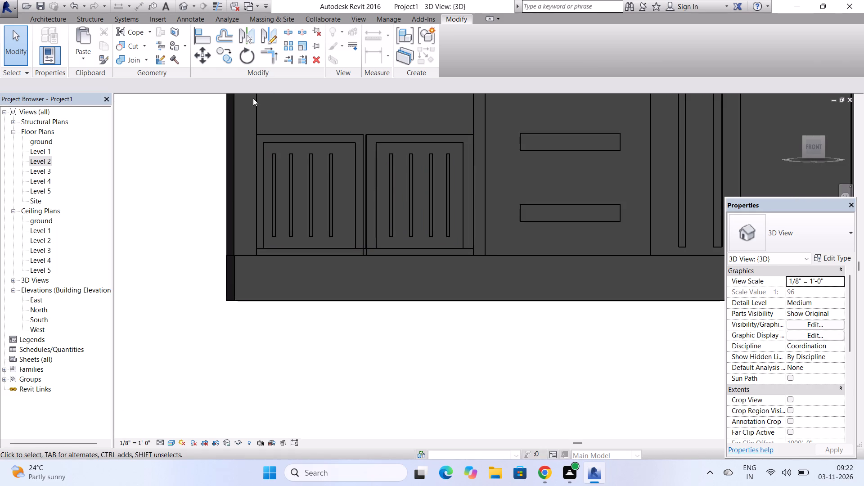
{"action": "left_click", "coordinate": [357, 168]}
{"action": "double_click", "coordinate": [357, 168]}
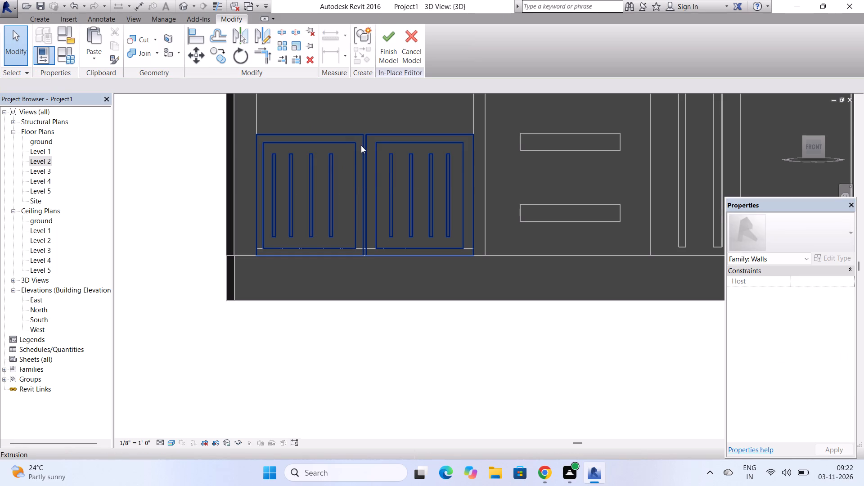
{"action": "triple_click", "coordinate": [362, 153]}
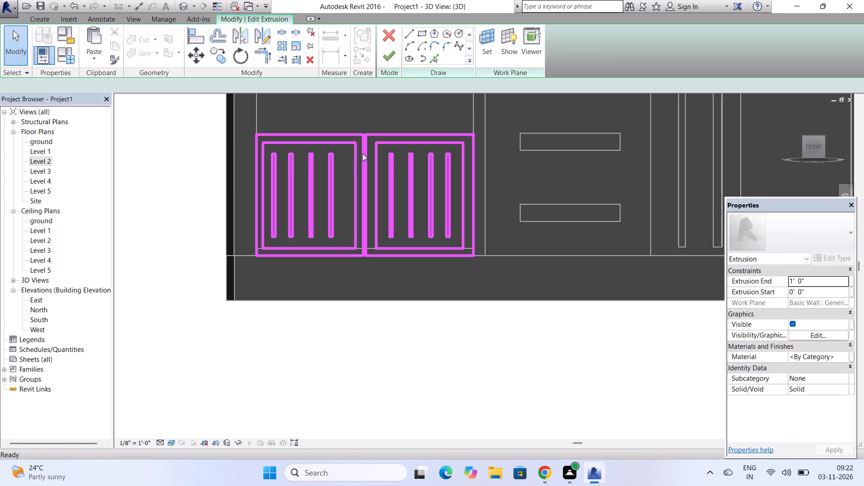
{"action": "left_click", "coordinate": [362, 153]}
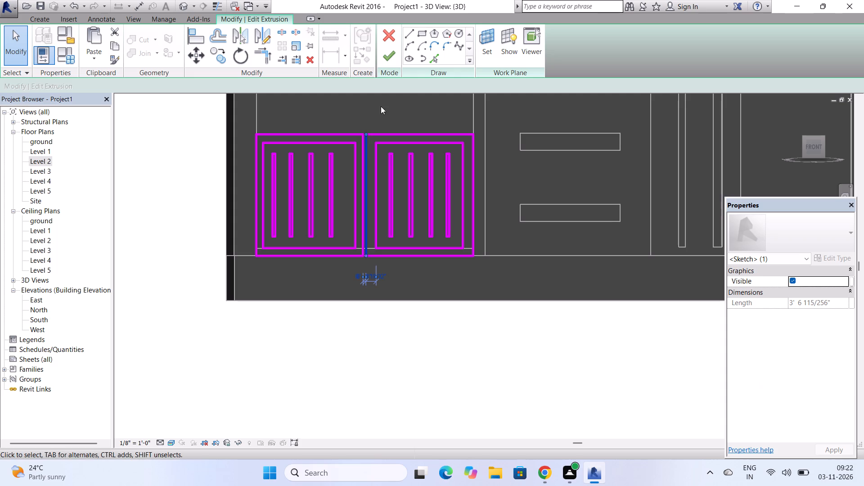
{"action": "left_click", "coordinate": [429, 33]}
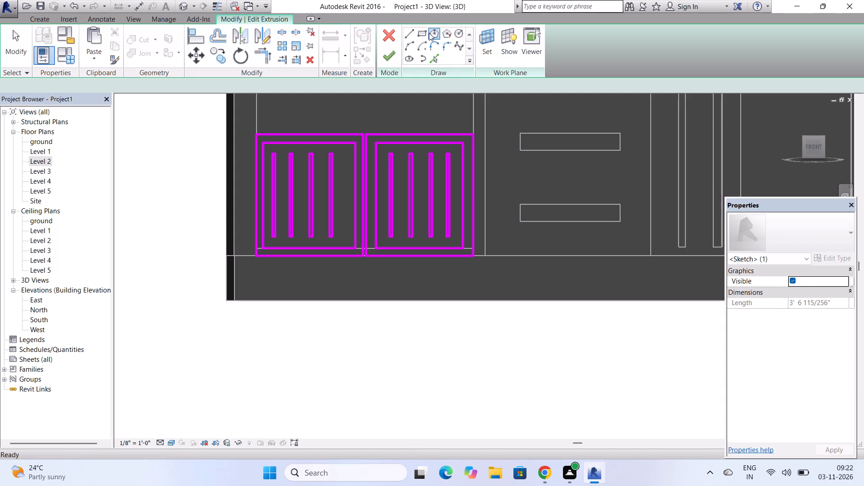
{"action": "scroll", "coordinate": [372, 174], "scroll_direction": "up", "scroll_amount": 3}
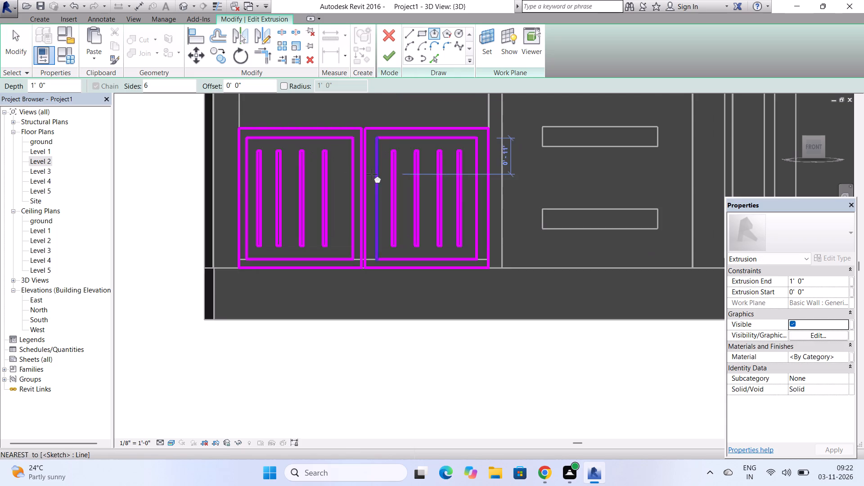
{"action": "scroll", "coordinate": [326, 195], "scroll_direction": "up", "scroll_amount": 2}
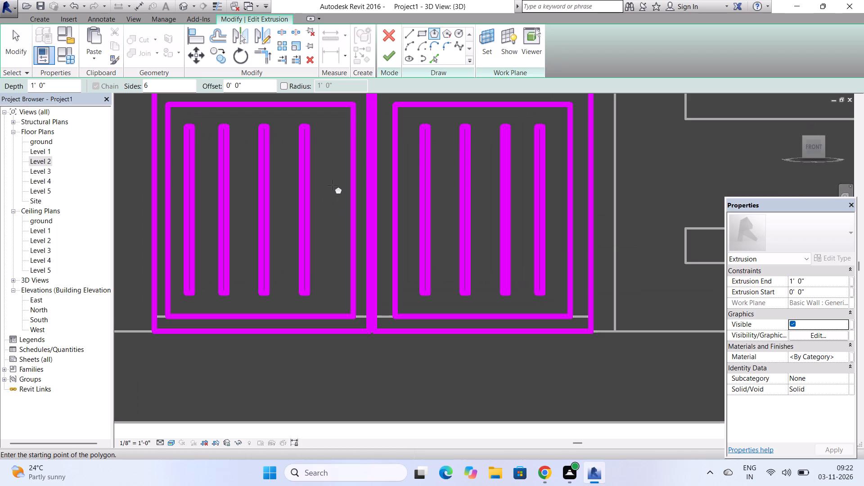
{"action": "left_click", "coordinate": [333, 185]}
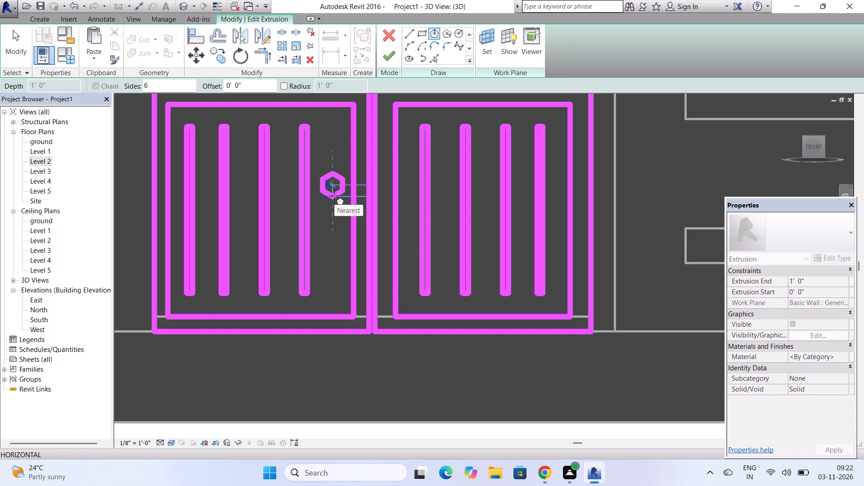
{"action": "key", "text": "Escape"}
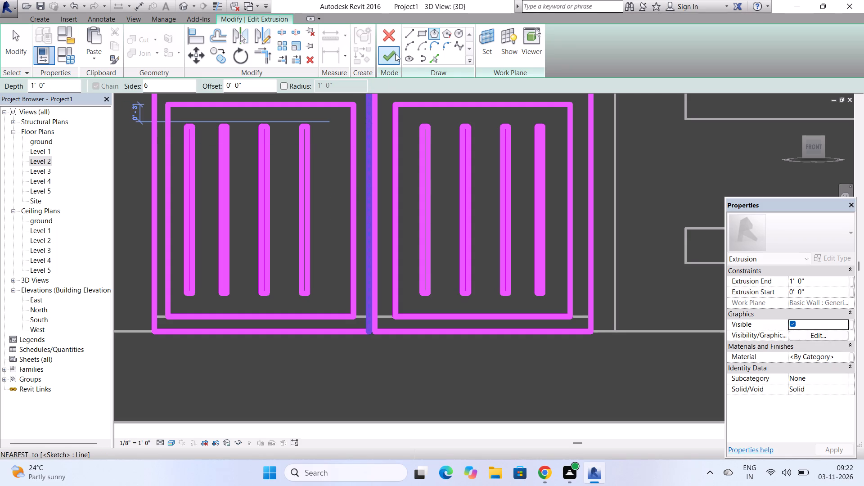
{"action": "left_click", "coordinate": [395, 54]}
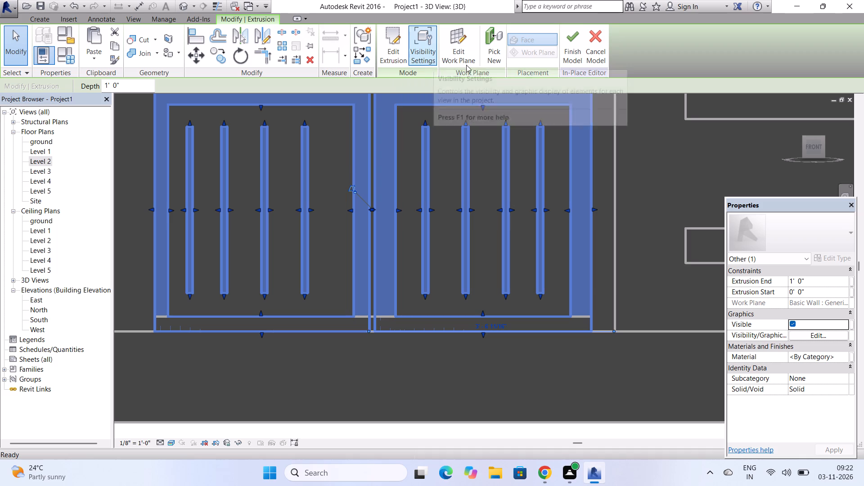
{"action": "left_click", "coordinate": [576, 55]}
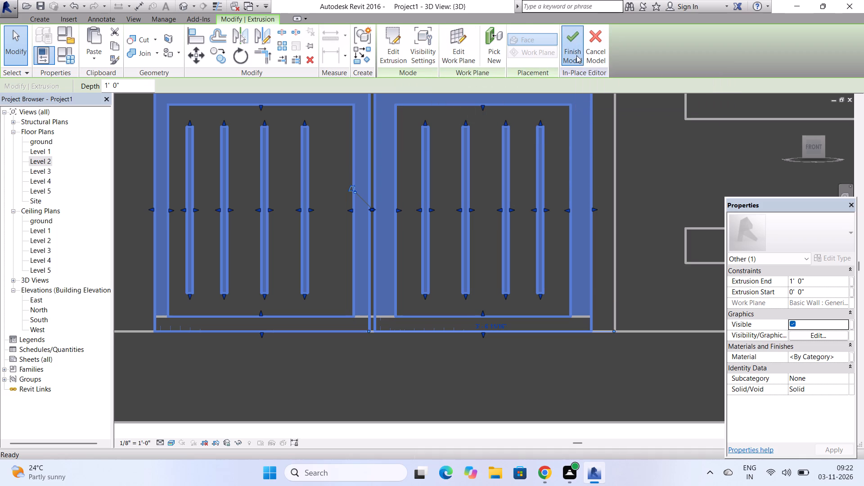
Start a new in-place model in the Walls category, dismissing the pop-up window and accepting the proposed name.
{"action": "scroll", "coordinate": [375, 237], "scroll_direction": "down", "scroll_amount": 6}
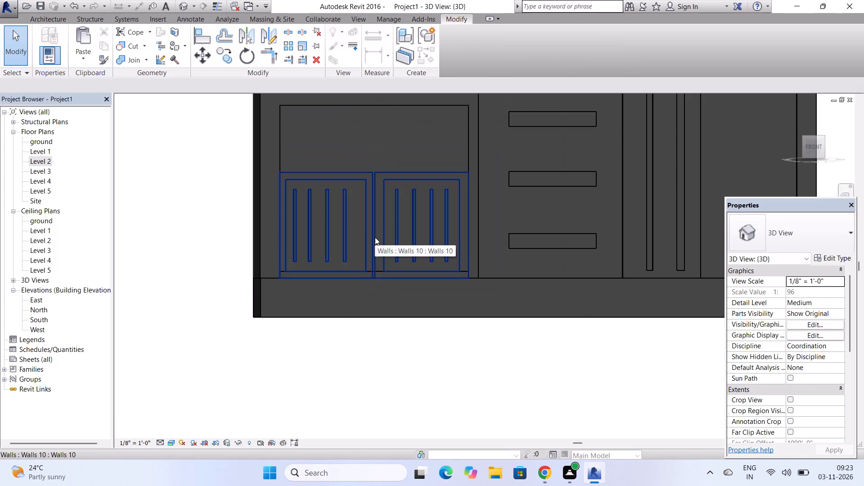
{"action": "left_click", "coordinate": [47, 24]}
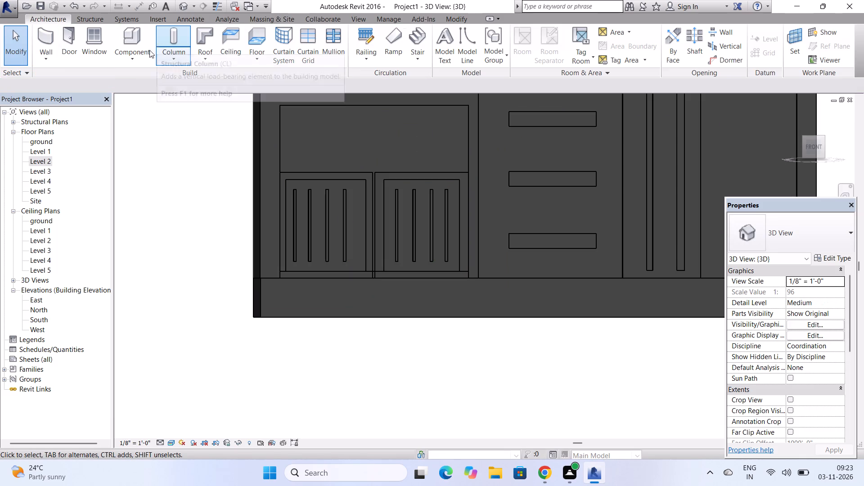
{"action": "left_click", "coordinate": [139, 59]}
{"action": "left_click", "coordinate": [153, 94]}
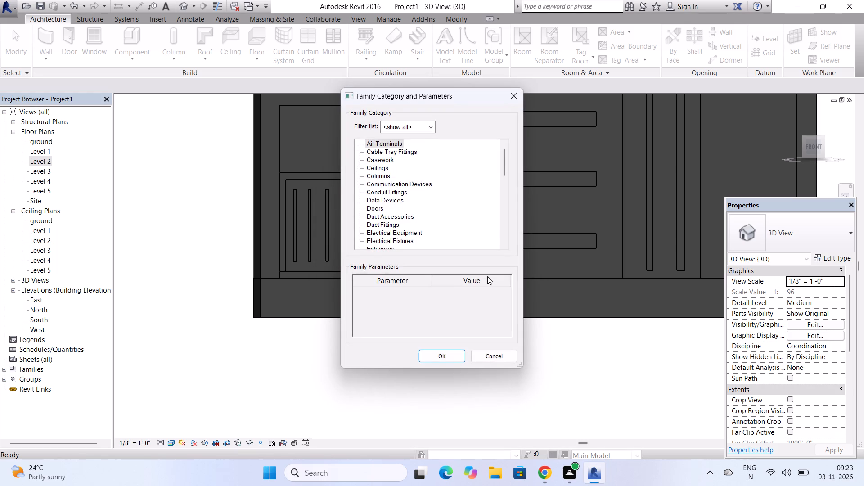
{"action": "scroll", "coordinate": [441, 225], "scroll_direction": "down", "scroll_amount": 6}
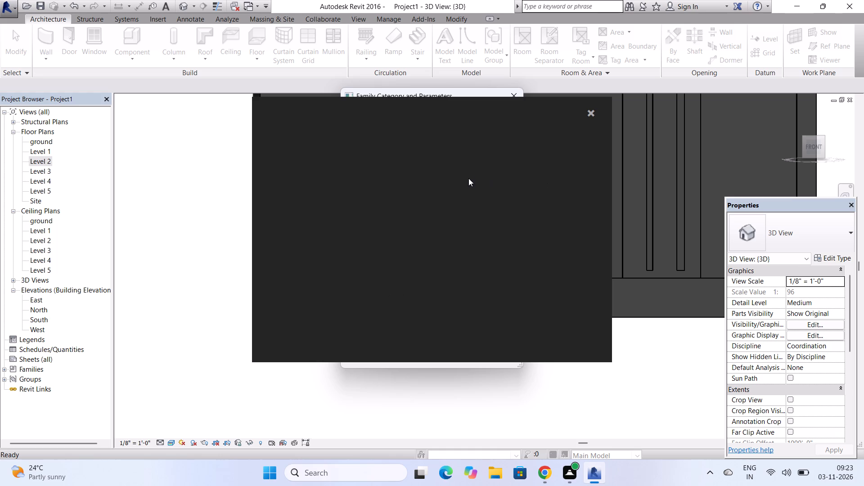
{"action": "left_click", "coordinate": [586, 112]}
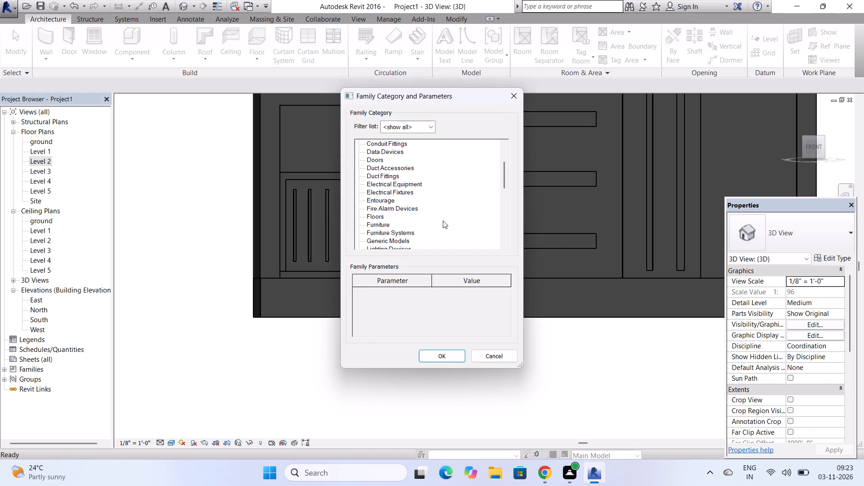
{"action": "scroll", "coordinate": [443, 220], "scroll_direction": "down", "scroll_amount": 20}
{"action": "scroll", "coordinate": [443, 220], "scroll_direction": "down", "scroll_amount": 8}
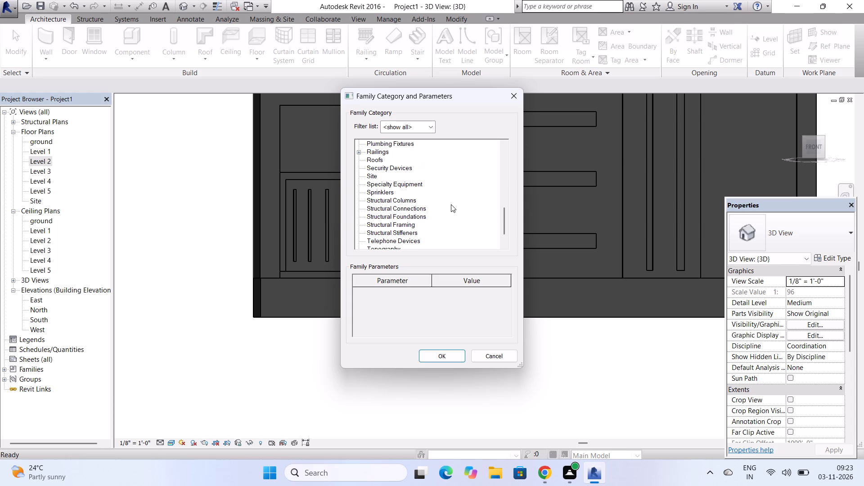
{"action": "left_click", "coordinate": [379, 231]}
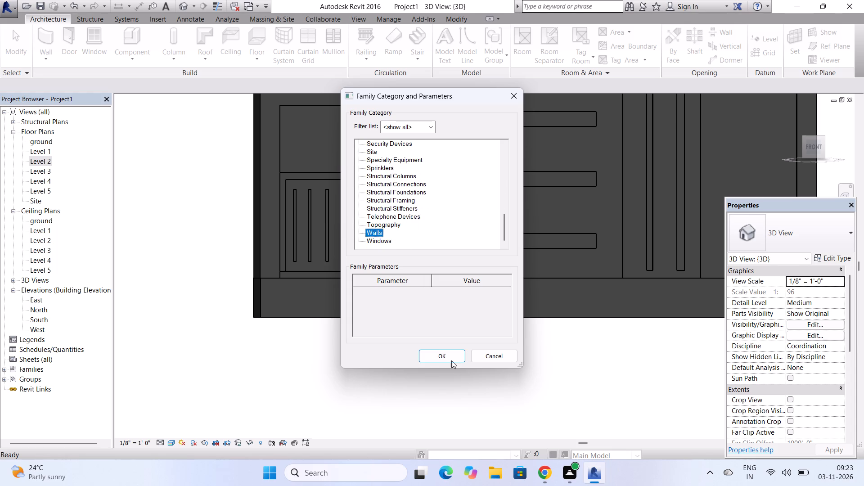
{"action": "left_click", "coordinate": [450, 356]}
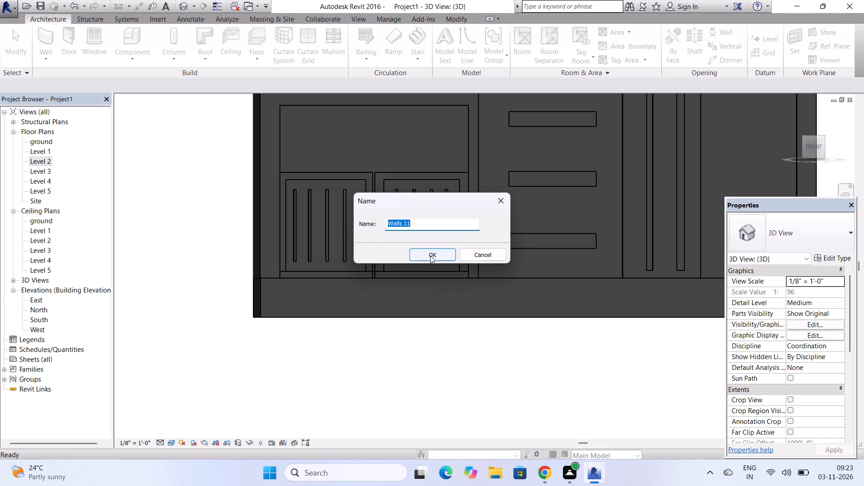
{"action": "left_click", "coordinate": [430, 256]}
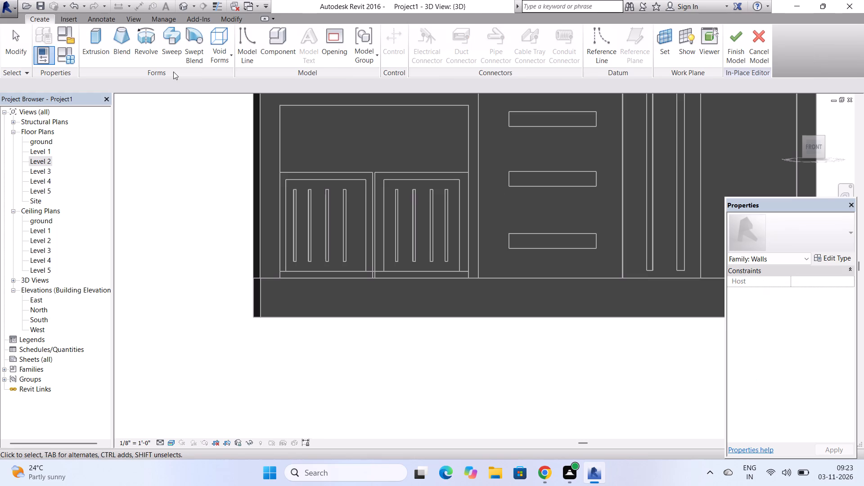
Set the work plane by picking the front face of the two-leaf barred gate.
{"action": "left_click", "coordinate": [671, 44]}
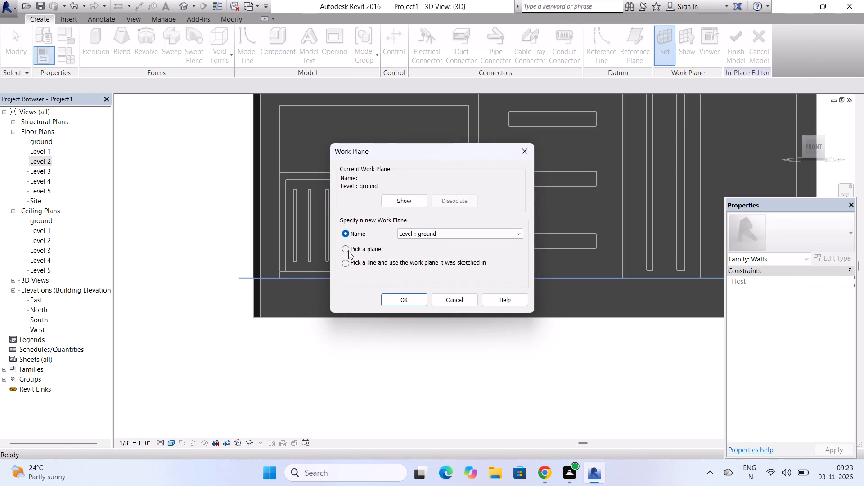
{"action": "left_click", "coordinate": [348, 251]}
{"action": "left_click", "coordinate": [404, 296]}
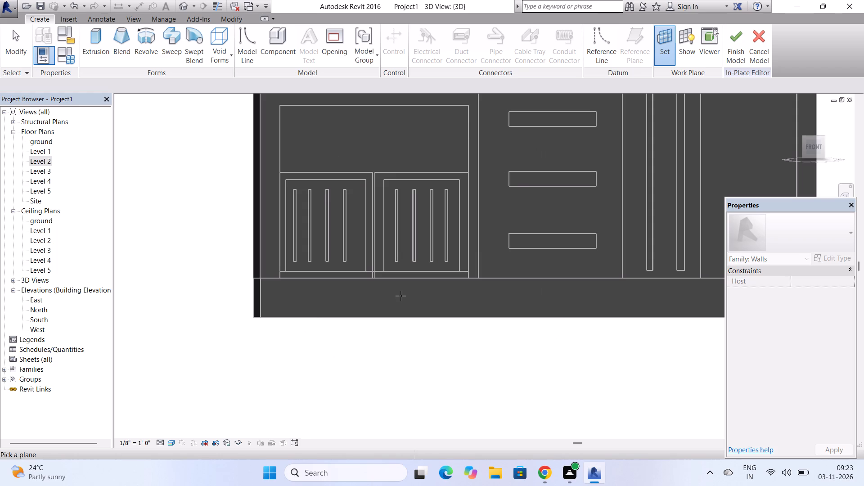
{"action": "scroll", "coordinate": [370, 220], "scroll_direction": "up", "scroll_amount": 3}
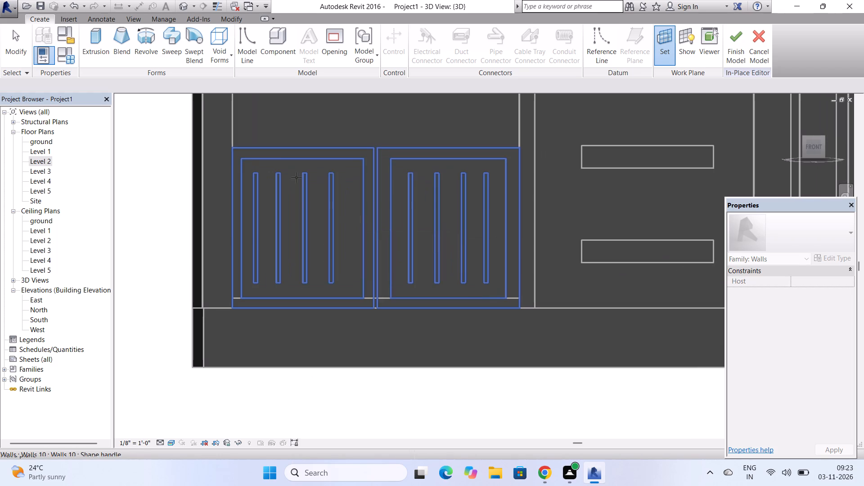
{"action": "scroll", "coordinate": [390, 258], "scroll_direction": "up", "scroll_amount": 1}
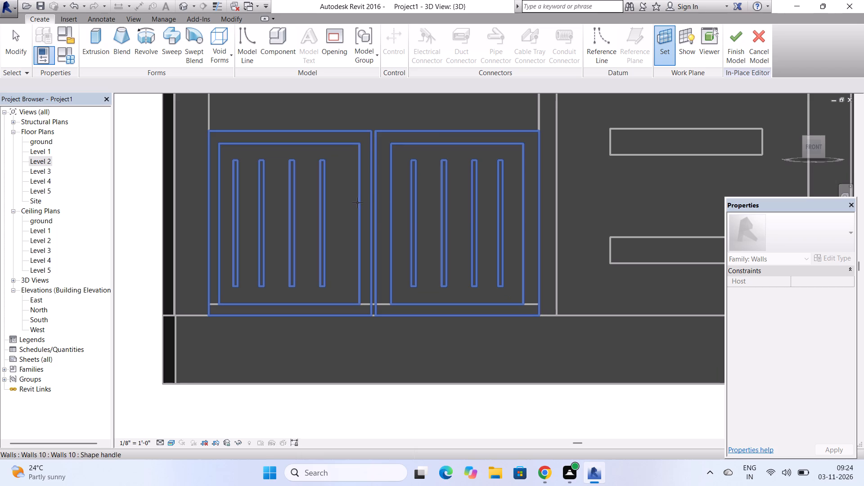
{"action": "left_click", "coordinate": [666, 53]}
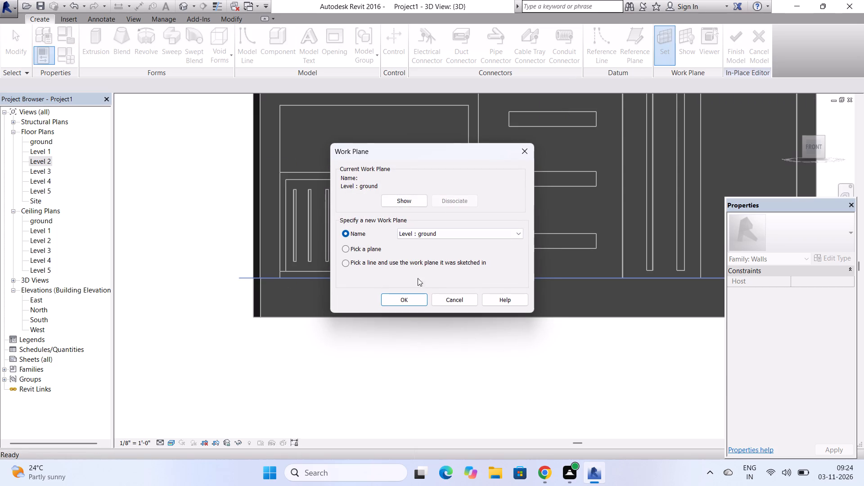
{"action": "left_click", "coordinate": [373, 248]}
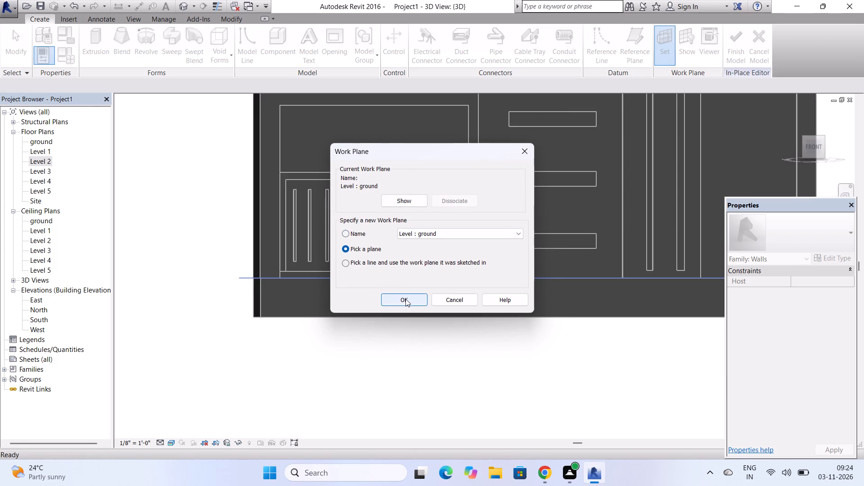
{"action": "left_click", "coordinate": [405, 299]}
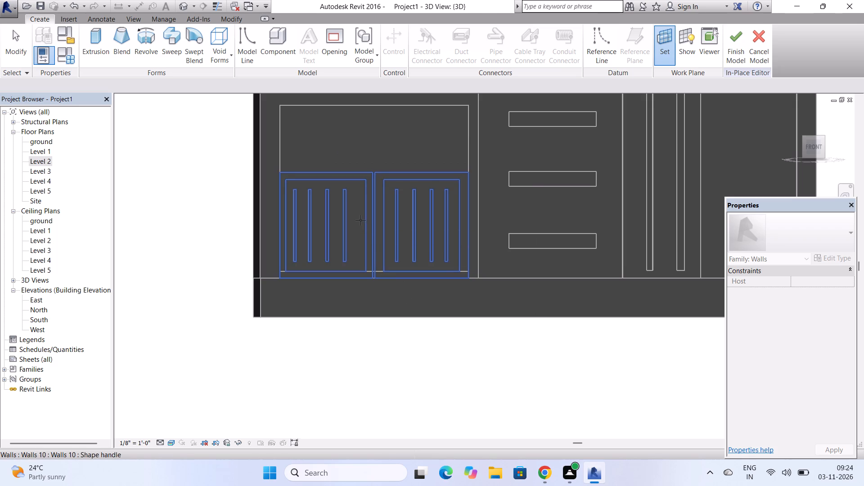
{"action": "left_click", "coordinate": [361, 220]}
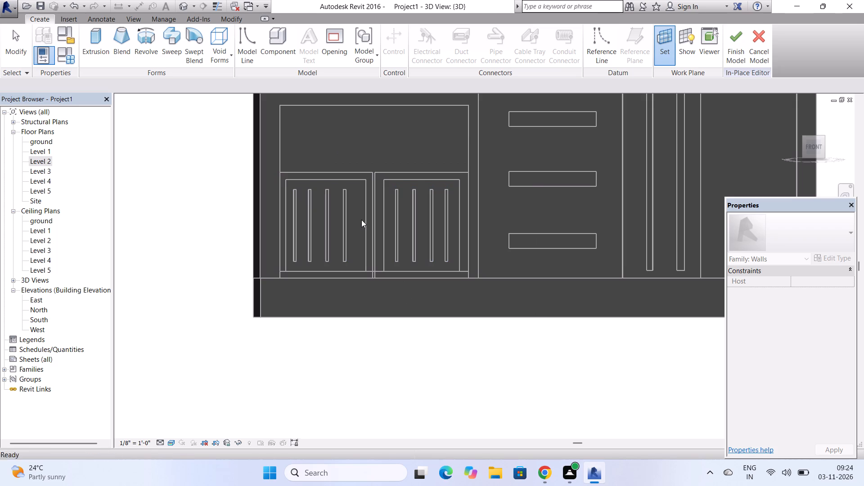
Extrude a small six-sided polygon 1' 0" deep between the left gate leaf's last bar and its inner edge, and finish the in-place model.
{"action": "left_click", "coordinate": [95, 36]}
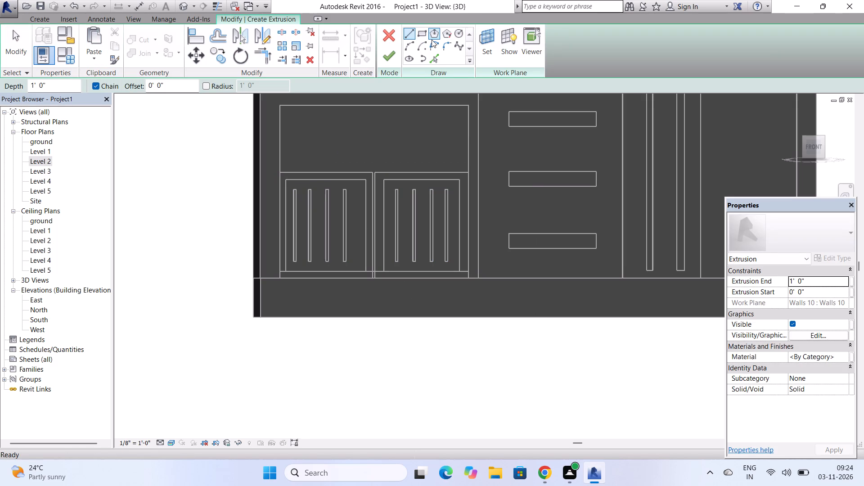
{"action": "left_click", "coordinate": [432, 40]}
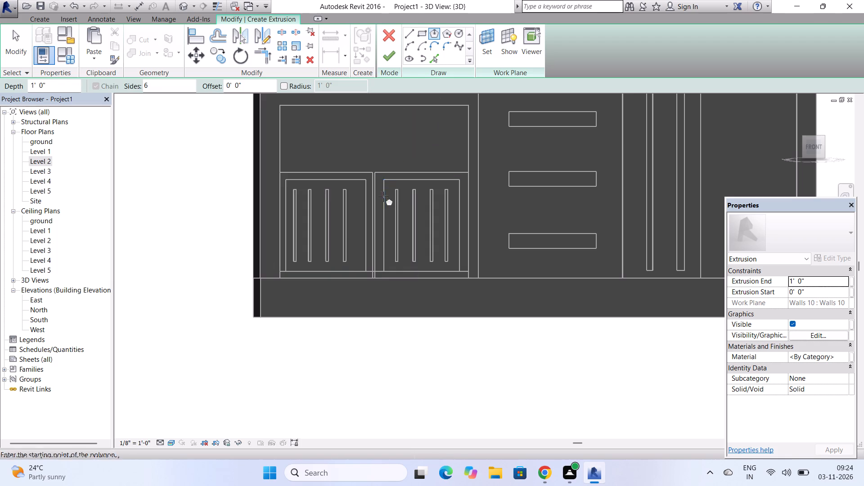
{"action": "scroll", "coordinate": [343, 223], "scroll_direction": "up", "scroll_amount": 6}
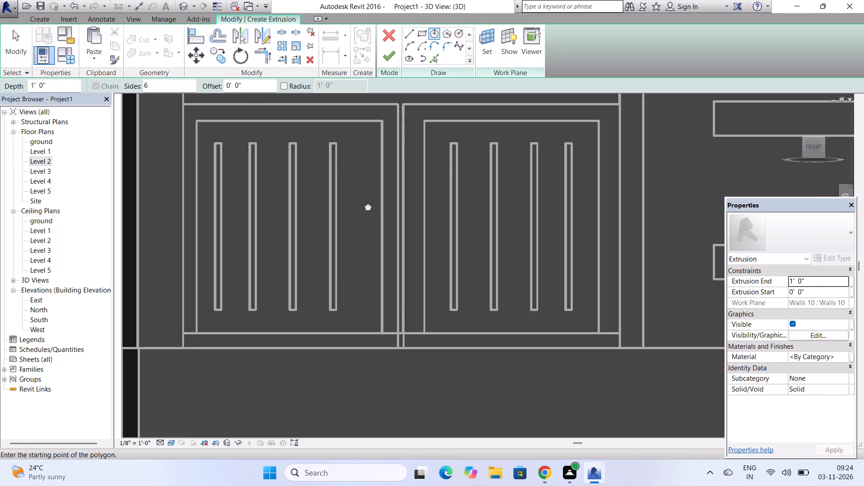
{"action": "left_click", "coordinate": [362, 202]}
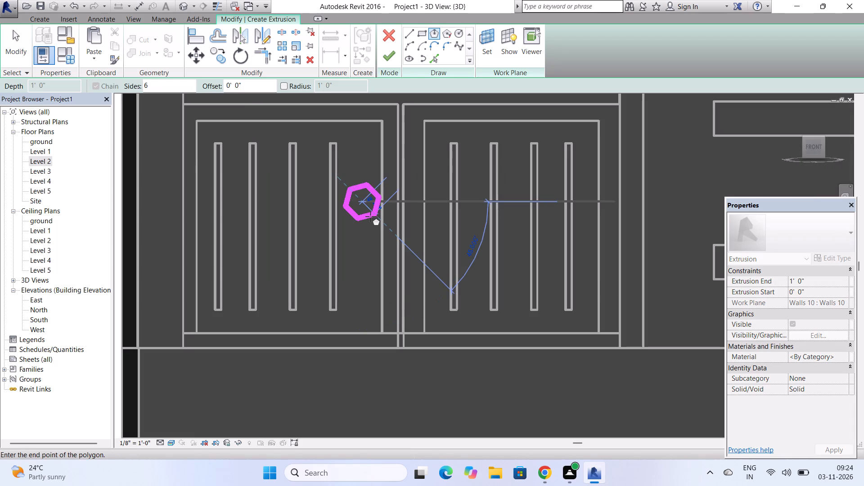
{"action": "left_click", "coordinate": [370, 216]}
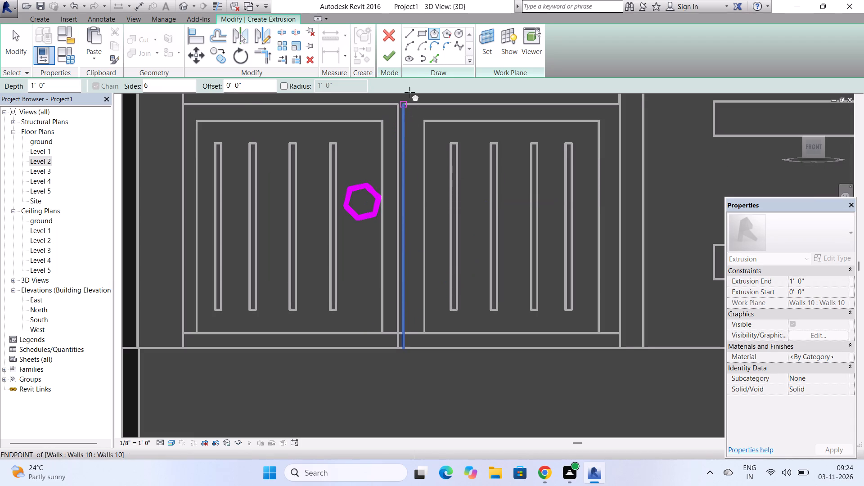
{"action": "left_click", "coordinate": [395, 55]}
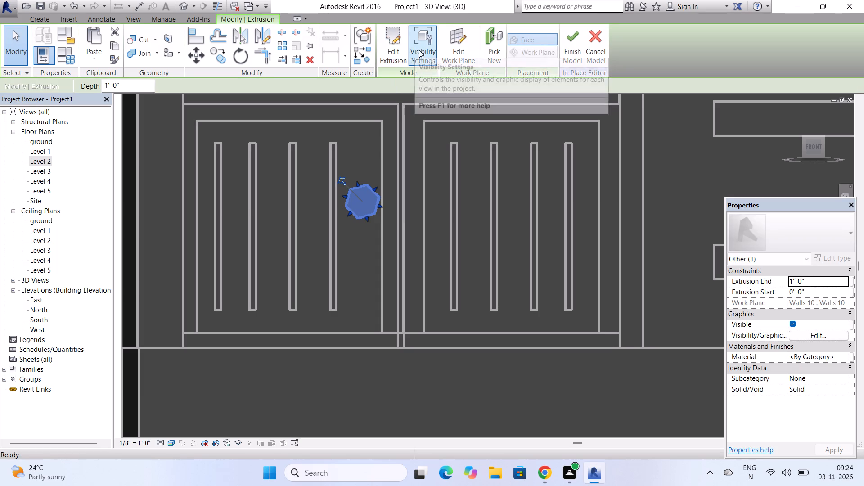
{"action": "left_click", "coordinate": [580, 48]}
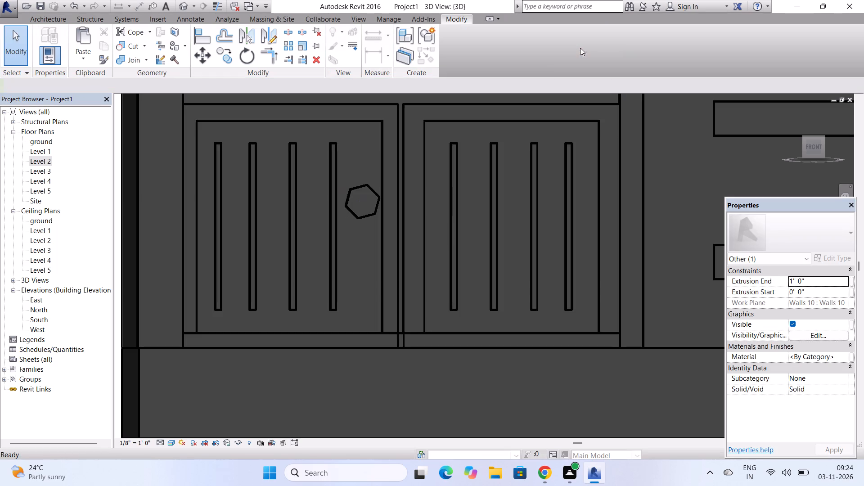
Examine the gate's hexagonal knob up close and within the whole front facade, dismissing the pop-up window.
{"action": "scroll", "coordinate": [385, 255], "scroll_direction": "down", "scroll_amount": 13}
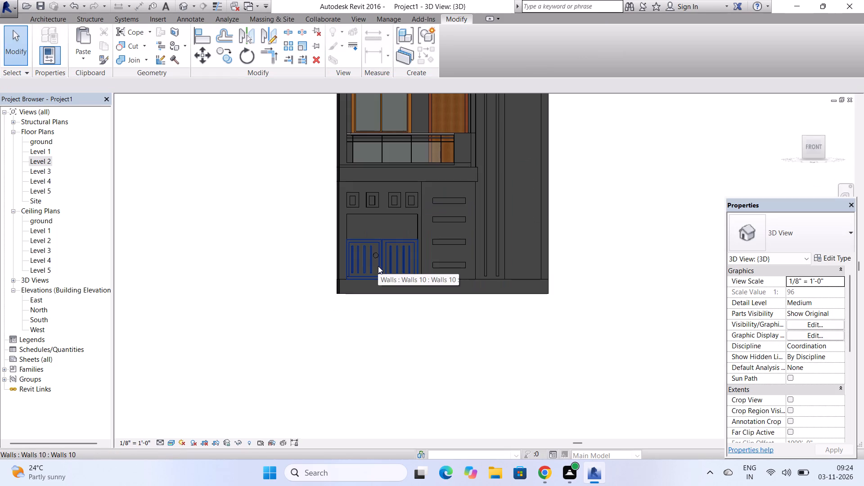
{"action": "scroll", "coordinate": [399, 276], "scroll_direction": "up", "scroll_amount": 3}
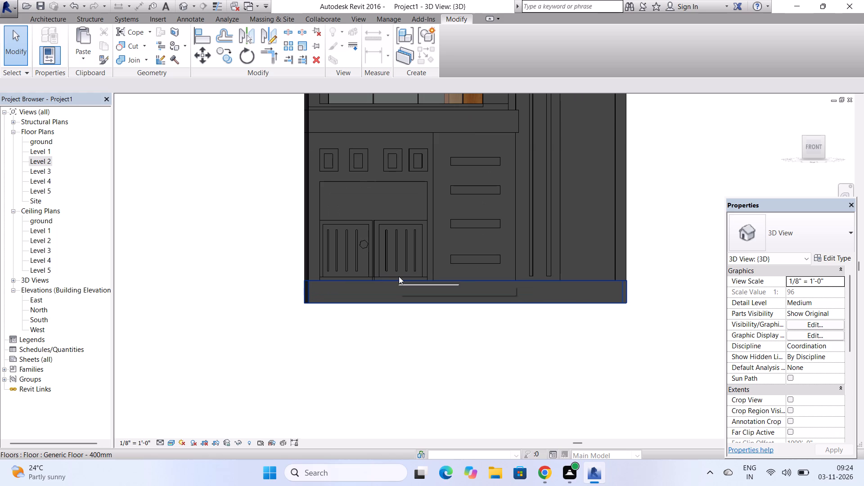
{"action": "scroll", "coordinate": [399, 276], "scroll_direction": "down", "scroll_amount": 8}
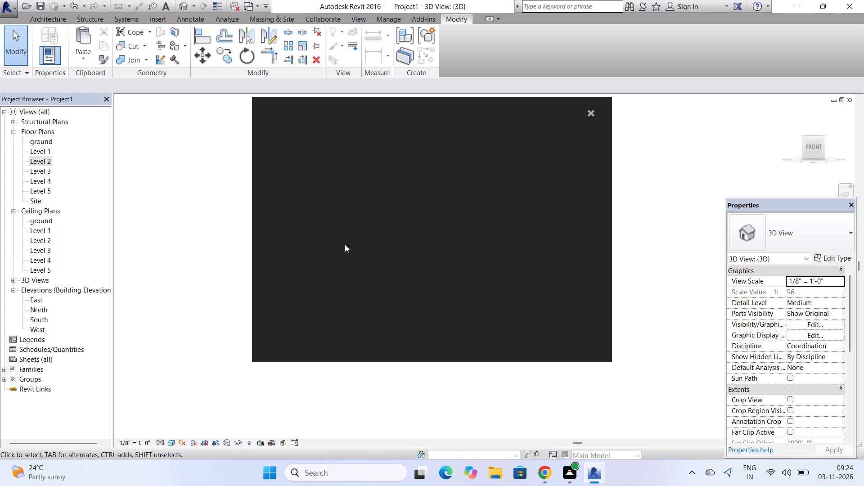
{"action": "left_click", "coordinate": [586, 114]}
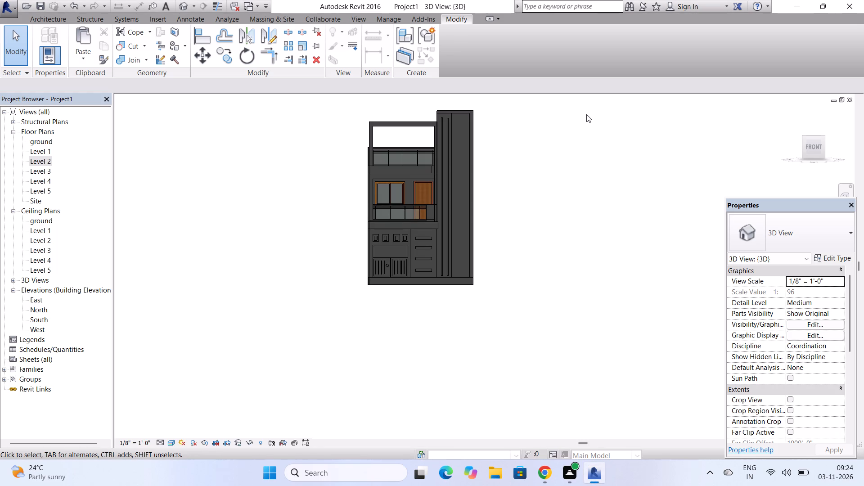
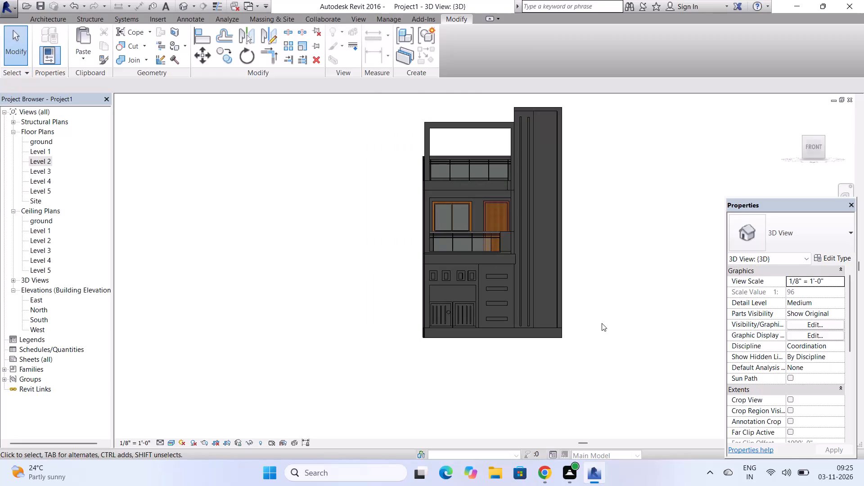
Examine the front facade's upper floors, including the low side wall beside the top balcony and the window and door area.
{"action": "scroll", "coordinate": [408, 146], "scroll_direction": "up", "scroll_amount": 2}
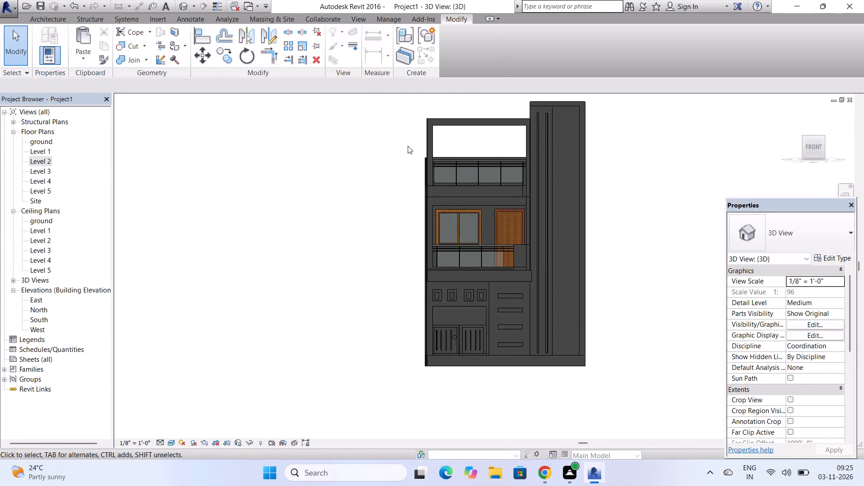
{"action": "scroll", "coordinate": [408, 146], "scroll_direction": "up", "scroll_amount": 9}
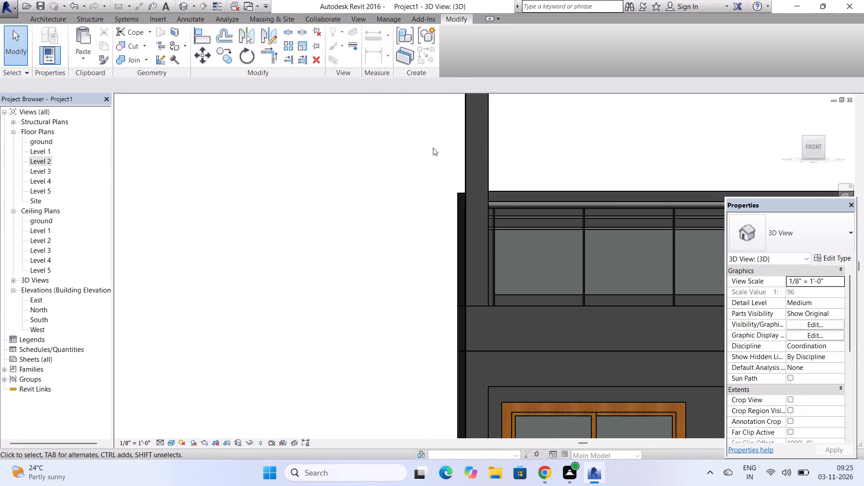
{"action": "left_click", "coordinate": [459, 220]}
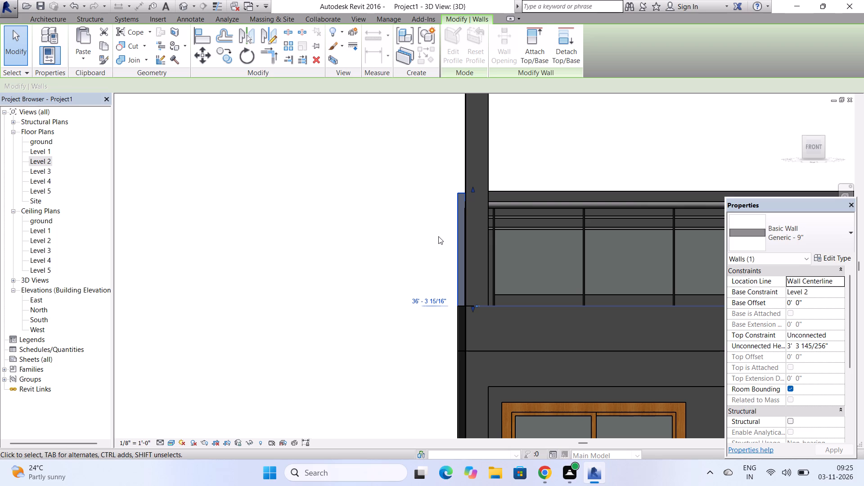
{"action": "scroll", "coordinate": [443, 227], "scroll_direction": "down", "scroll_amount": 8}
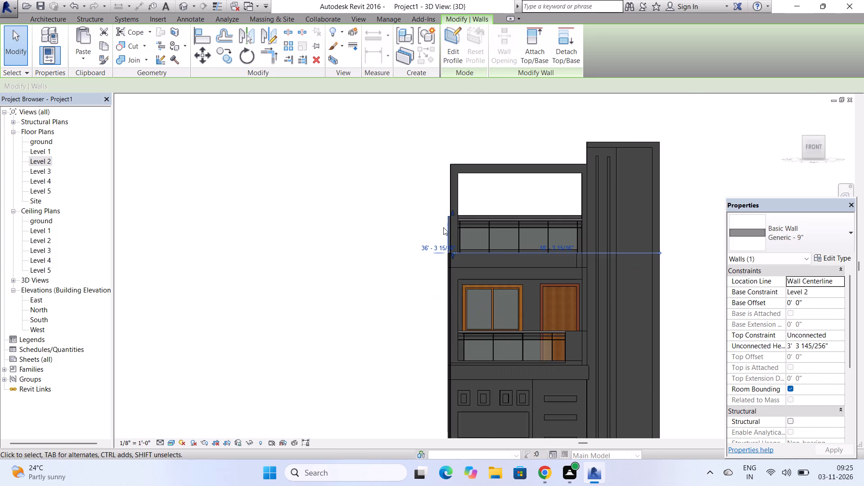
{"action": "left_click", "coordinate": [323, 153]}
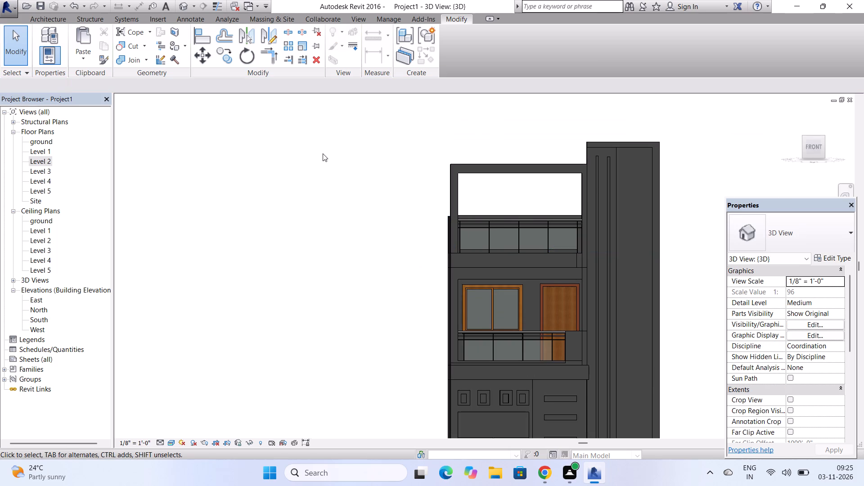
{"action": "scroll", "coordinate": [497, 232], "scroll_direction": "down", "scroll_amount": 3}
{"action": "scroll", "coordinate": [513, 233], "scroll_direction": "up", "scroll_amount": 2}
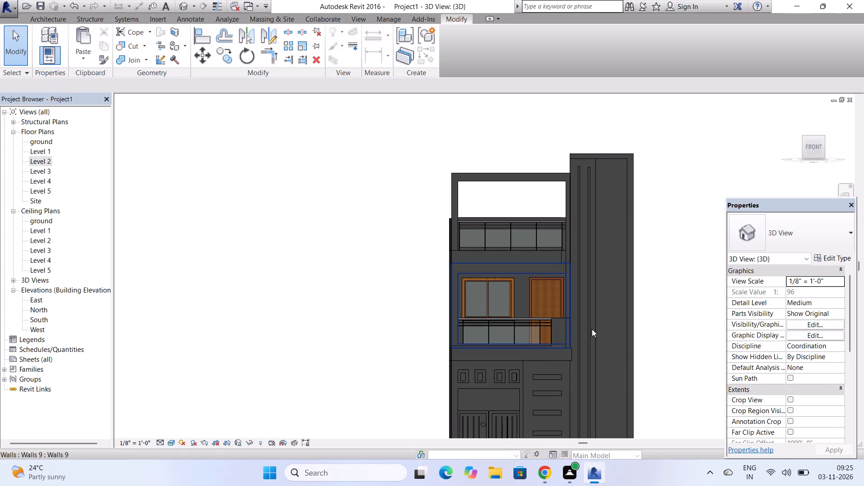
{"action": "scroll", "coordinate": [579, 315], "scroll_direction": "up", "scroll_amount": 5}
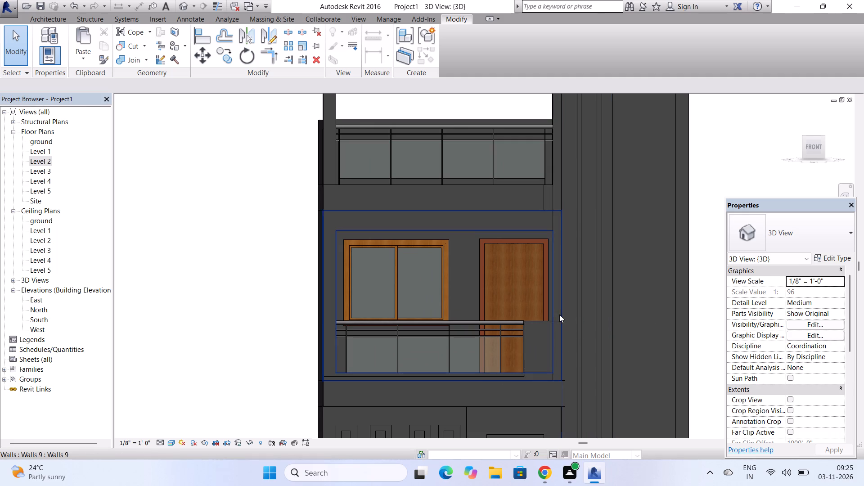
{"action": "scroll", "coordinate": [543, 216], "scroll_direction": "up", "scroll_amount": 2}
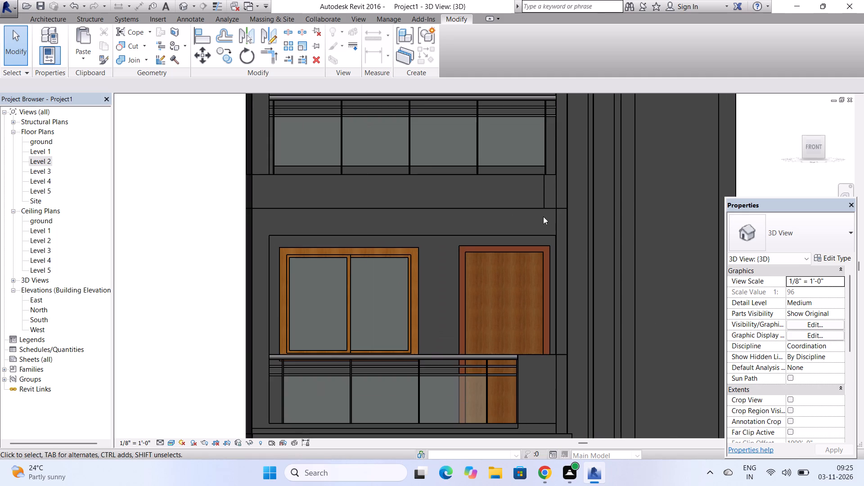
{"action": "scroll", "coordinate": [543, 216], "scroll_direction": "down", "scroll_amount": 3}
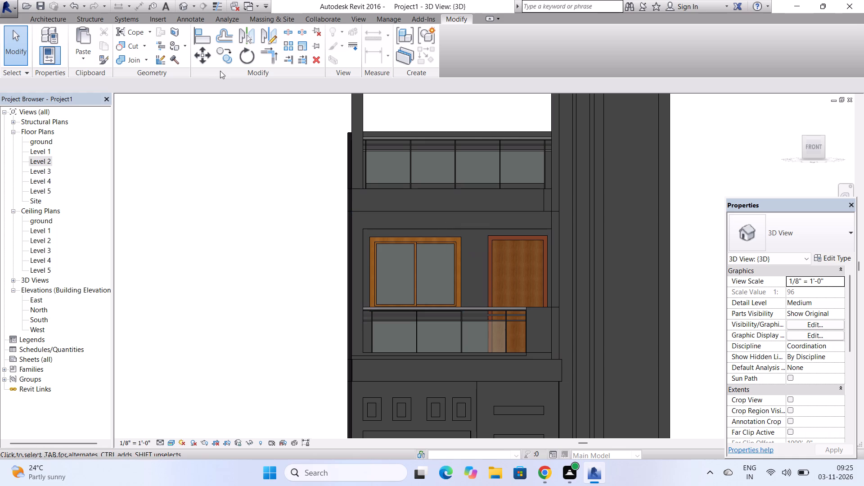
Start a new in-place model in the Walls category and accept the proposed name.
{"action": "left_click", "coordinate": [49, 15]}
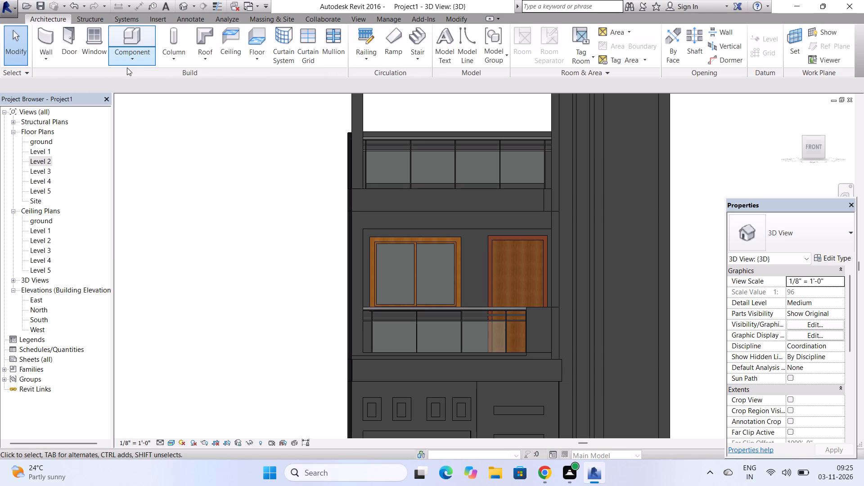
{"action": "left_click", "coordinate": [128, 59]}
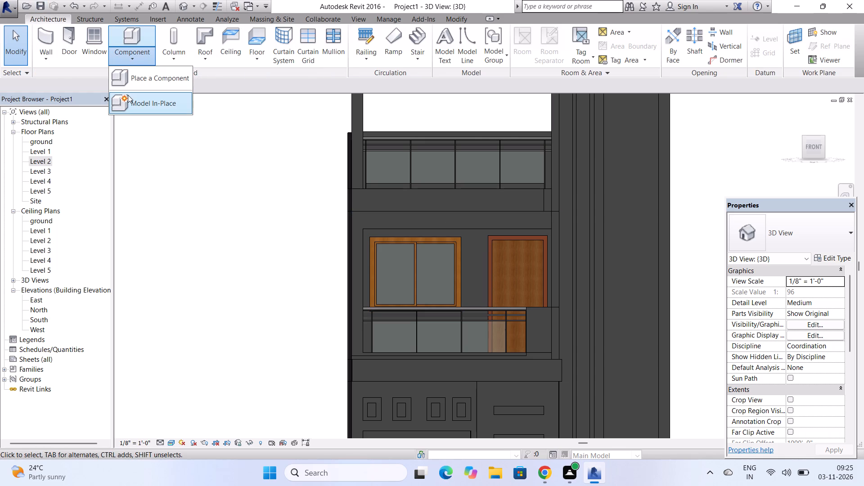
{"action": "left_click", "coordinate": [151, 99]}
{"action": "scroll", "coordinate": [394, 164], "scroll_direction": "down", "scroll_amount": 8}
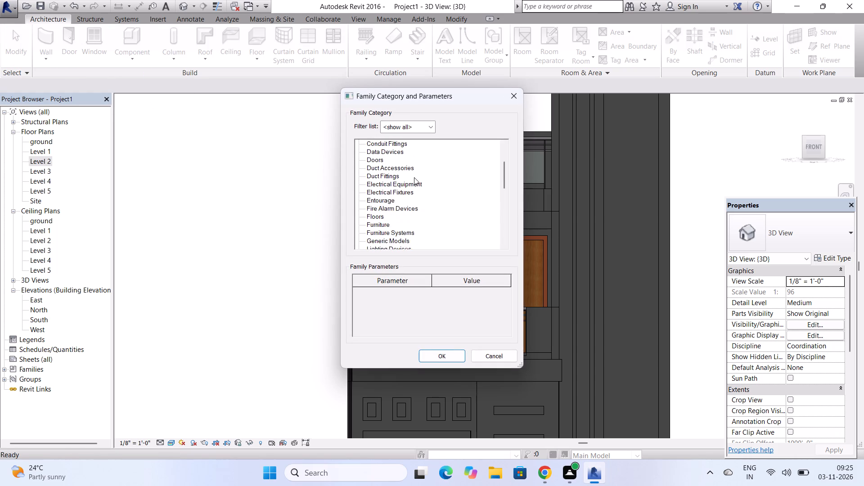
{"action": "scroll", "coordinate": [414, 177], "scroll_direction": "down", "scroll_amount": 20}
{"action": "scroll", "coordinate": [414, 177], "scroll_direction": "down", "scroll_amount": 12}
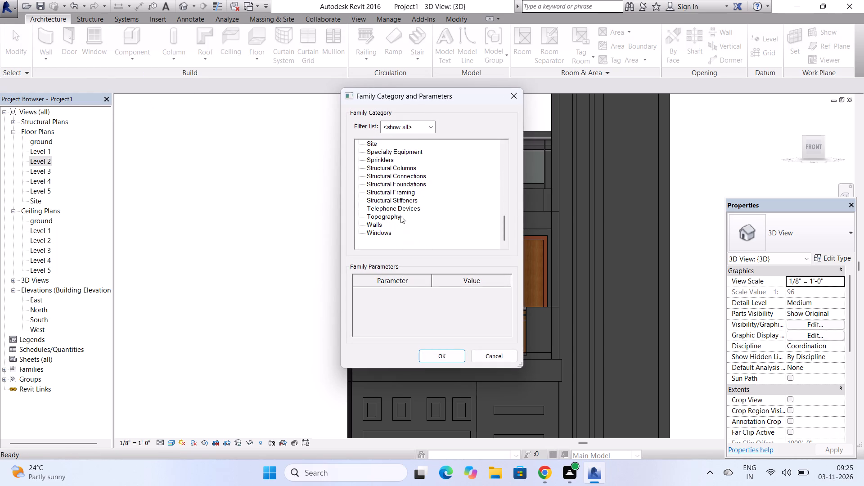
{"action": "left_click", "coordinate": [373, 222]}
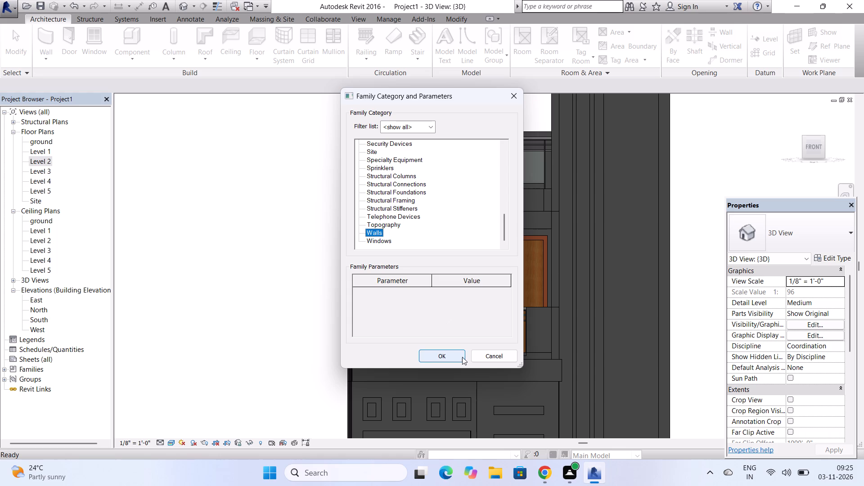
{"action": "left_click", "coordinate": [462, 357]}
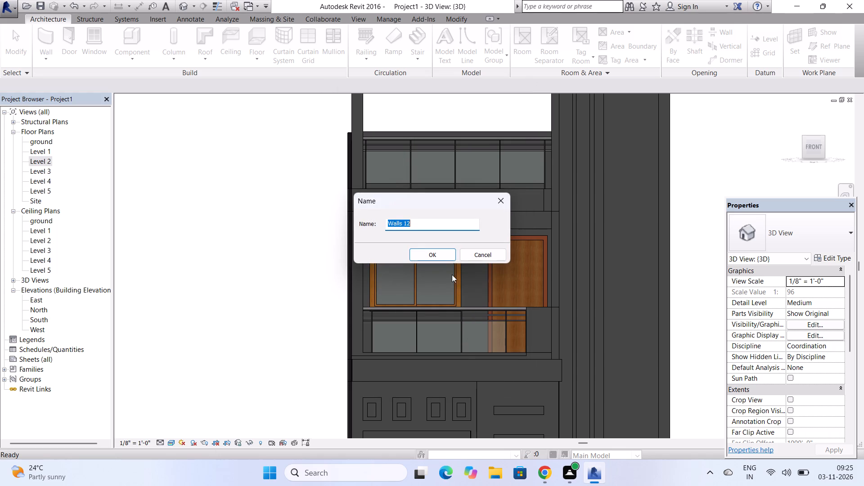
{"action": "left_click", "coordinate": [449, 257]}
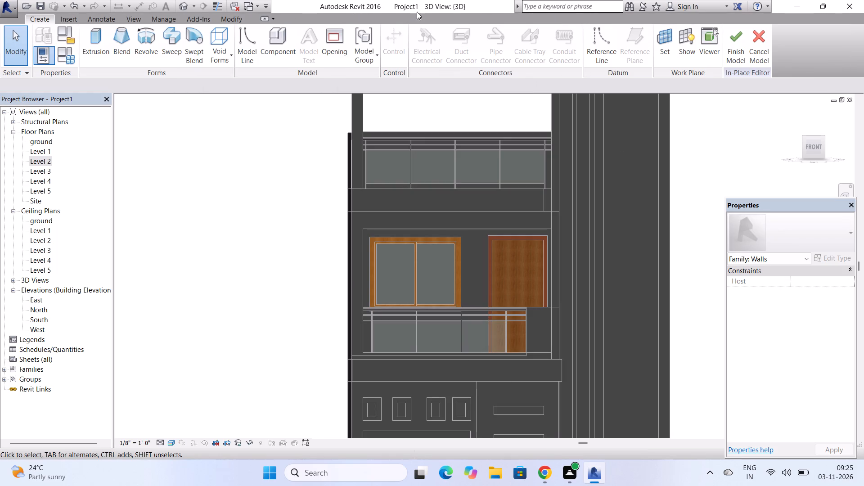
Set the work plane by picking the front plane of the sliding window's trim, dismissing the pop-up window.
{"action": "left_click", "coordinate": [666, 43]}
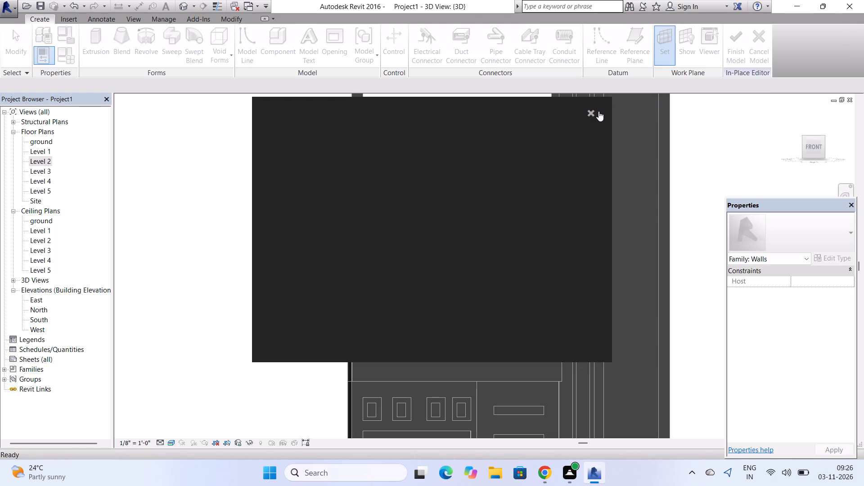
{"action": "left_click", "coordinate": [596, 111]}
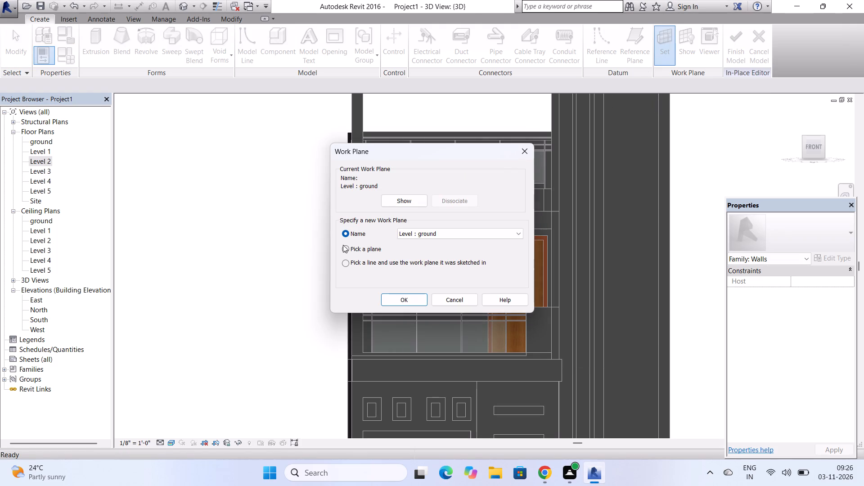
{"action": "left_click", "coordinate": [343, 245]}
{"action": "left_click", "coordinate": [392, 300]}
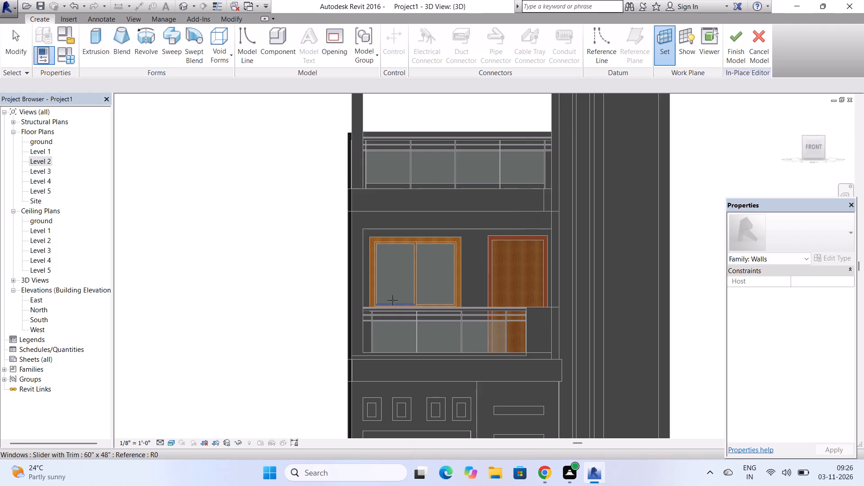
{"action": "scroll", "coordinate": [384, 253], "scroll_direction": "up", "scroll_amount": 12}
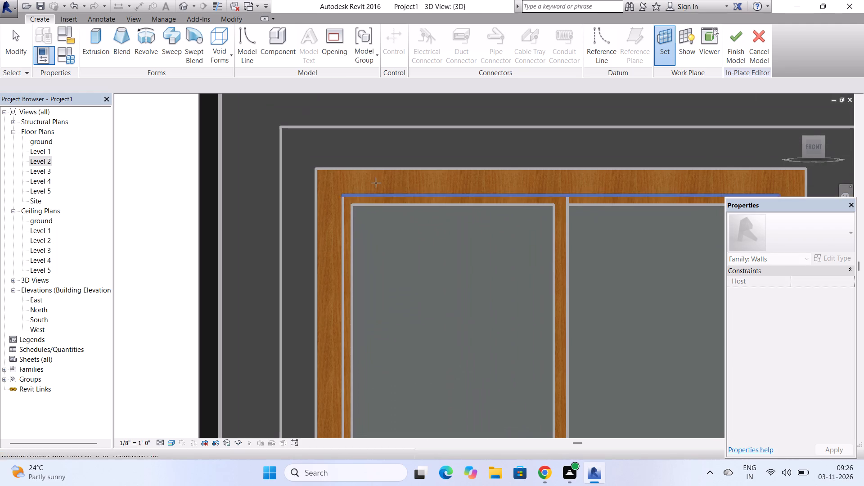
{"action": "left_click", "coordinate": [361, 170]}
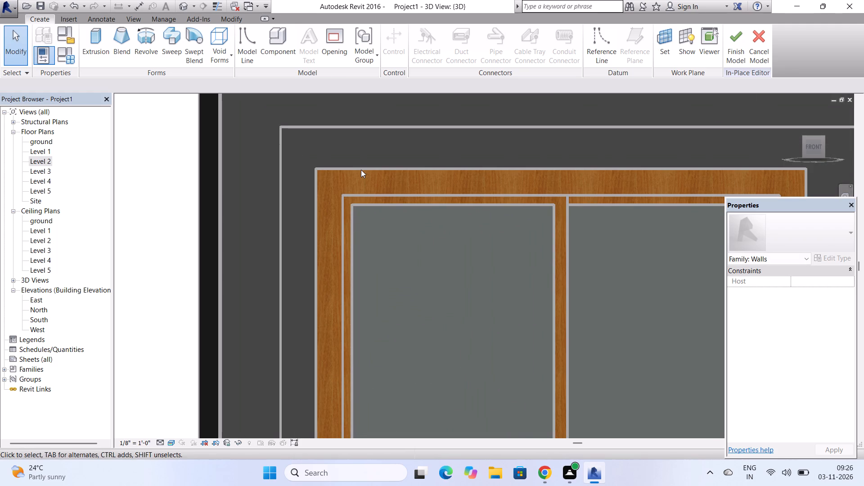
Extrude a rectangle about 5' 5" wide 1' 0" deep, from the window trim's outer top corner to the balcony handrail's underside.
{"action": "left_click", "coordinate": [97, 43]}
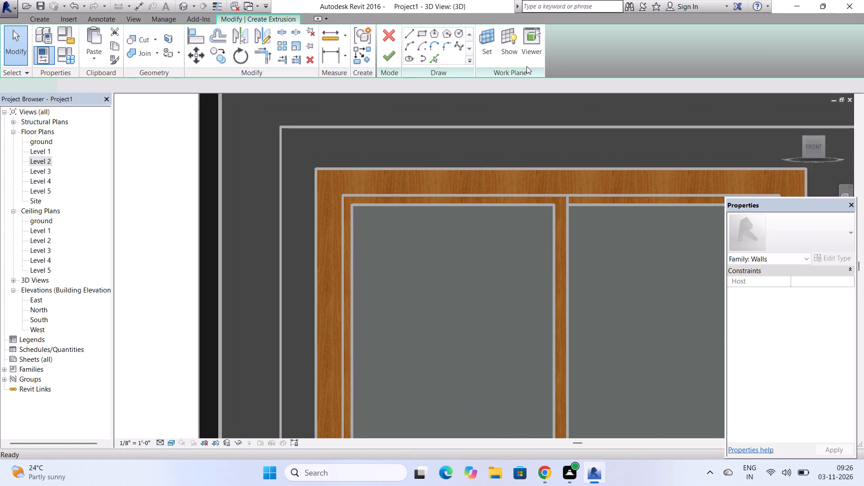
{"action": "left_click", "coordinate": [421, 31]}
{"action": "scroll", "coordinate": [446, 138], "scroll_direction": "down", "scroll_amount": 5}
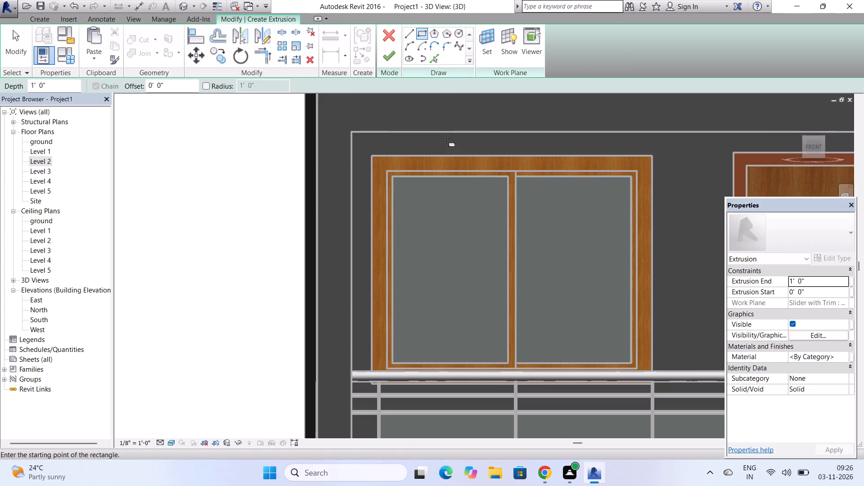
{"action": "scroll", "coordinate": [366, 206], "scroll_direction": "up", "scroll_amount": 2}
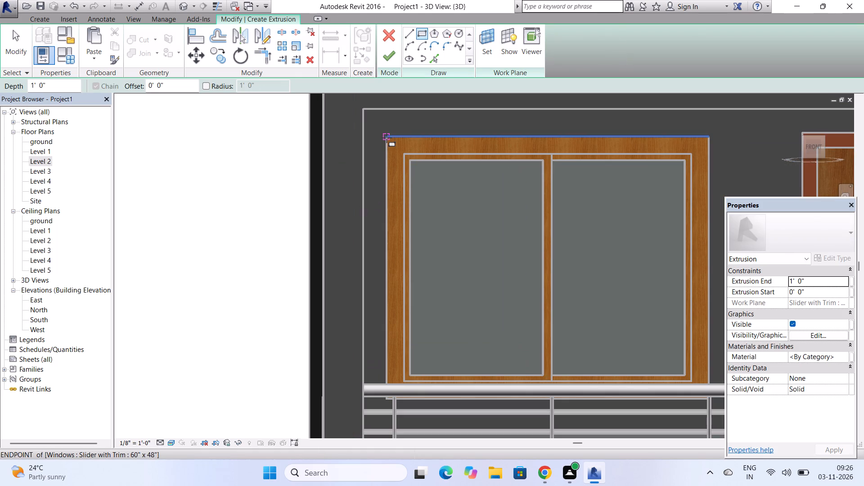
{"action": "left_click", "coordinate": [387, 138]}
{"action": "scroll", "coordinate": [387, 138], "scroll_direction": "down", "scroll_amount": 2}
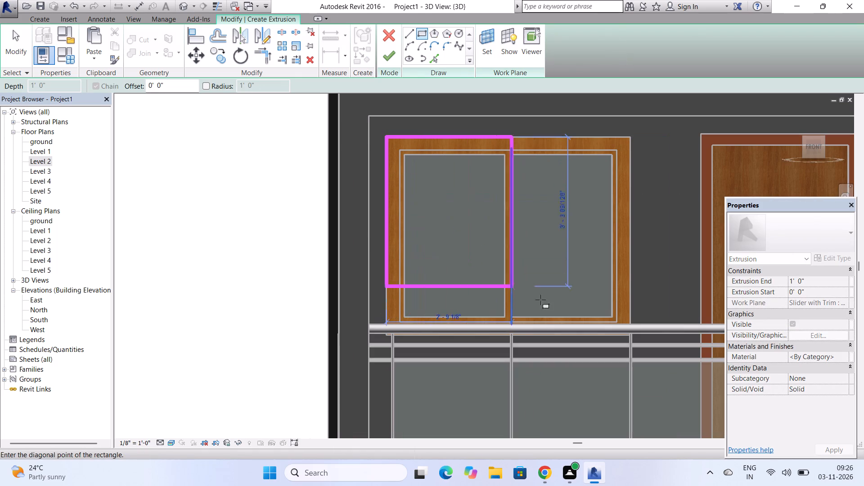
{"action": "scroll", "coordinate": [620, 355], "scroll_direction": "up", "scroll_amount": 7}
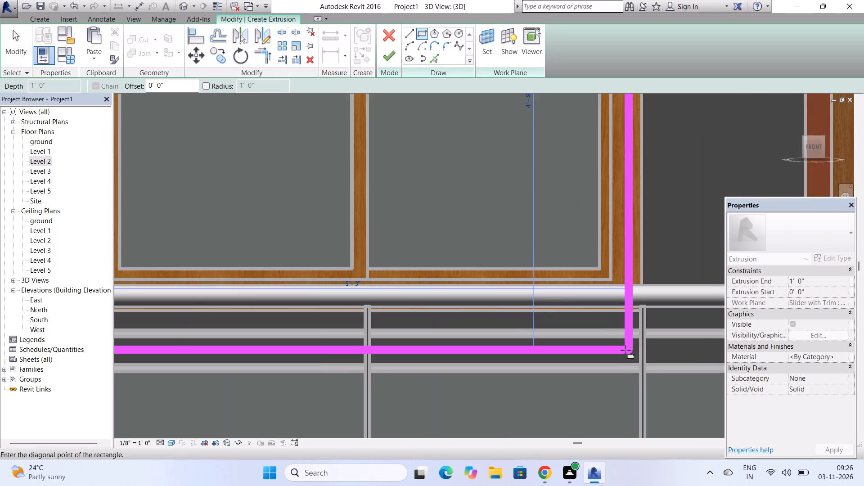
{"action": "scroll", "coordinate": [628, 336], "scroll_direction": "up", "scroll_amount": 3}
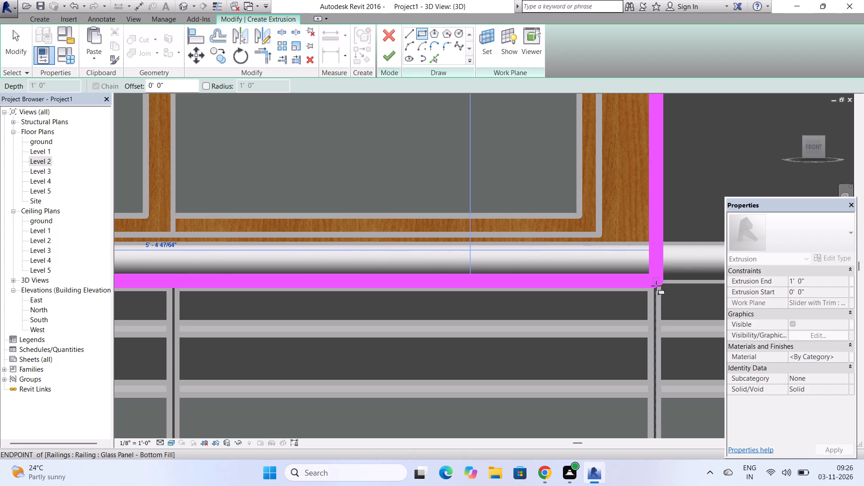
{"action": "left_click", "coordinate": [656, 286]}
{"action": "scroll", "coordinate": [587, 308], "scroll_direction": "down", "scroll_amount": 7}
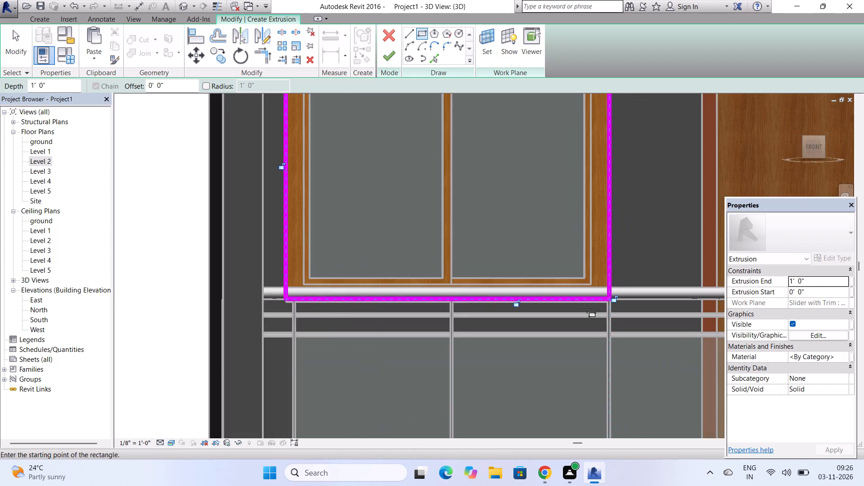
{"action": "scroll", "coordinate": [587, 308], "scroll_direction": "down", "scroll_amount": 7}
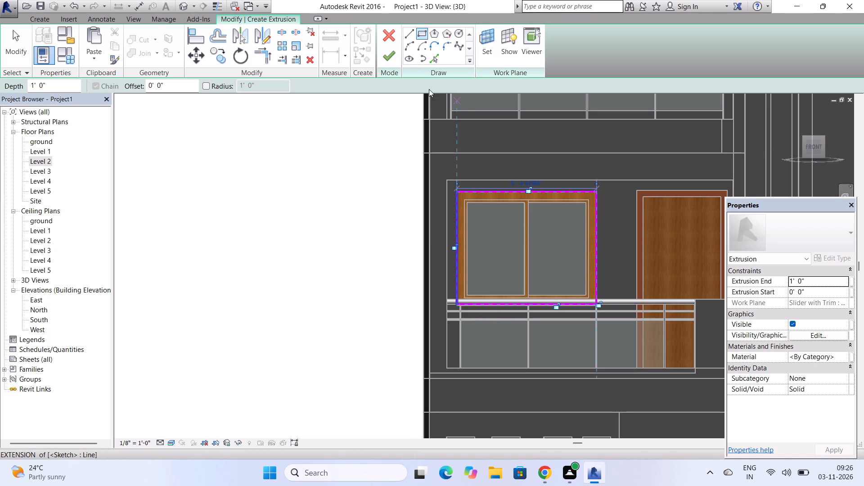
{"action": "left_click", "coordinate": [385, 54]}
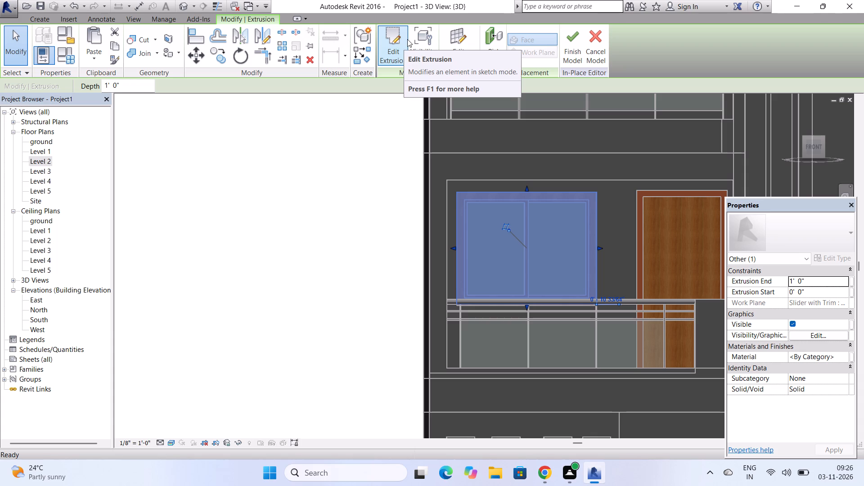
Edit the extrusion's sketch, adding an inner rectangle about 4' 9" wide along the window trim's inner edge to make it a hollow frame.
{"action": "left_click", "coordinate": [388, 39]}
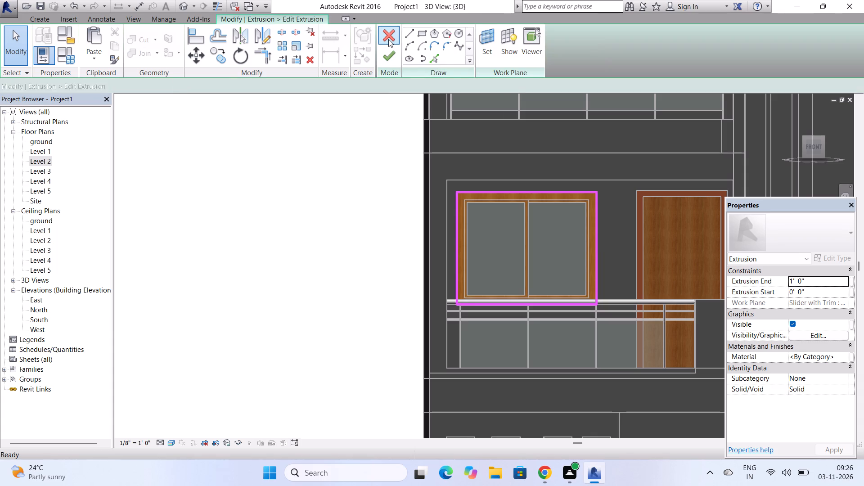
{"action": "left_click", "coordinate": [418, 31]}
{"action": "scroll", "coordinate": [524, 220], "scroll_direction": "up", "scroll_amount": 3}
{"action": "scroll", "coordinate": [468, 211], "scroll_direction": "up", "scroll_amount": 2}
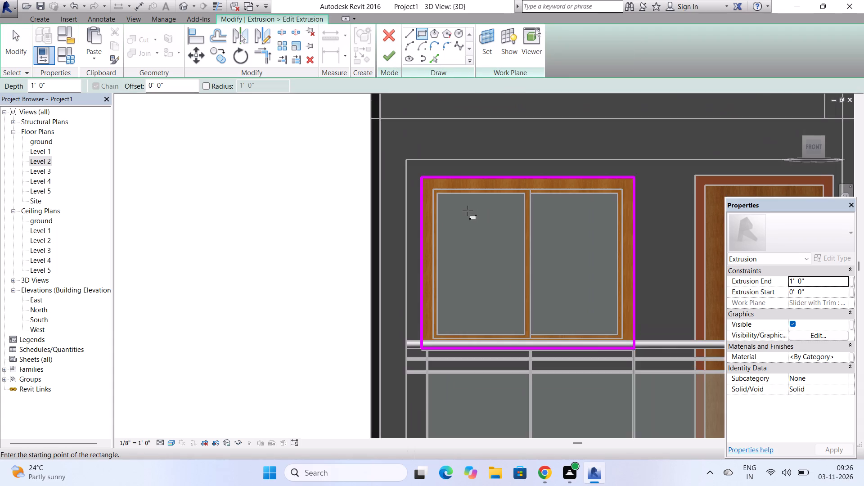
{"action": "scroll", "coordinate": [468, 211], "scroll_direction": "up", "scroll_amount": 2}
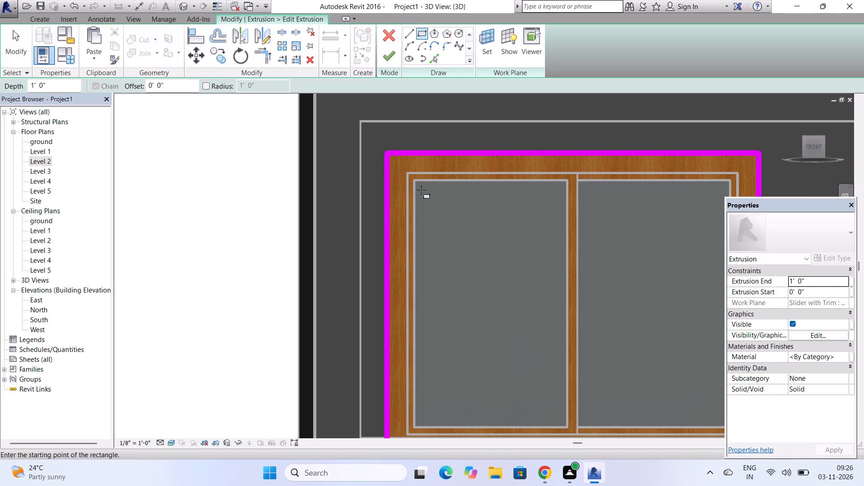
{"action": "scroll", "coordinate": [403, 162], "scroll_direction": "up", "scroll_amount": 5}
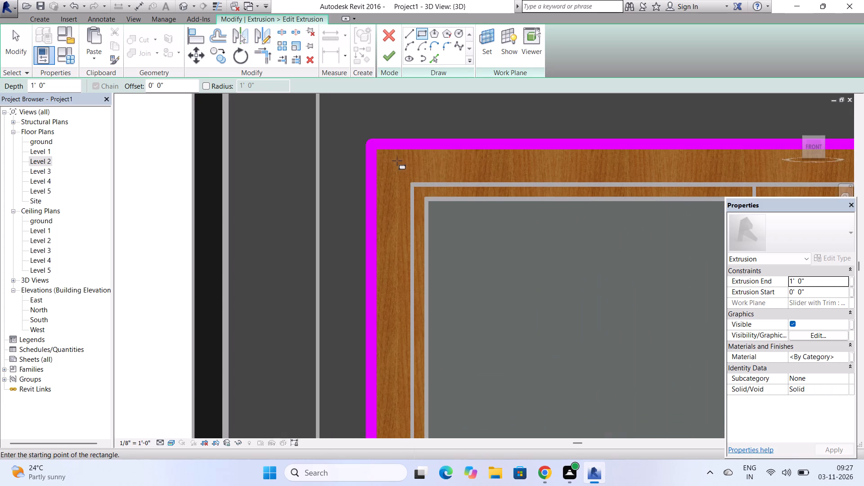
{"action": "left_click", "coordinate": [417, 184]}
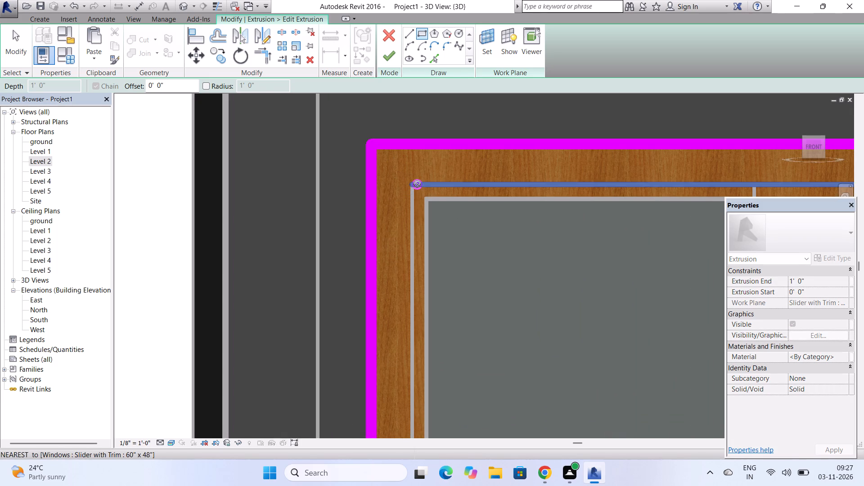
{"action": "scroll", "coordinate": [417, 184], "scroll_direction": "down", "scroll_amount": 10}
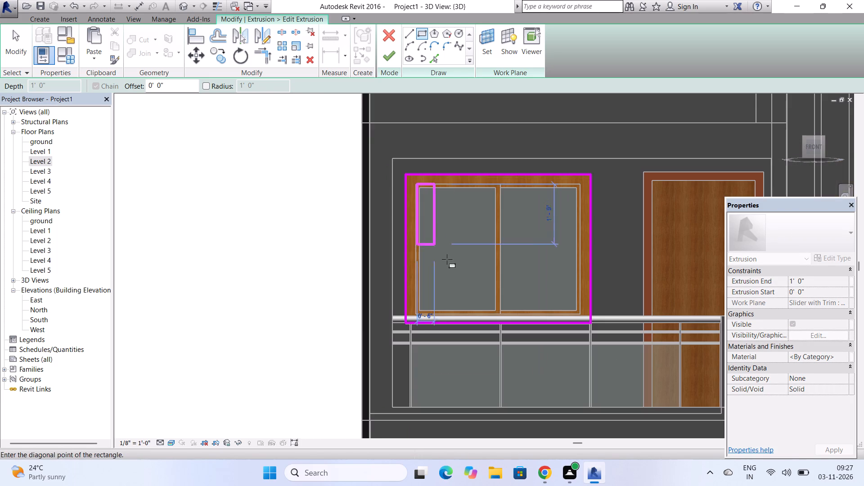
{"action": "scroll", "coordinate": [562, 308], "scroll_direction": "up", "scroll_amount": 8}
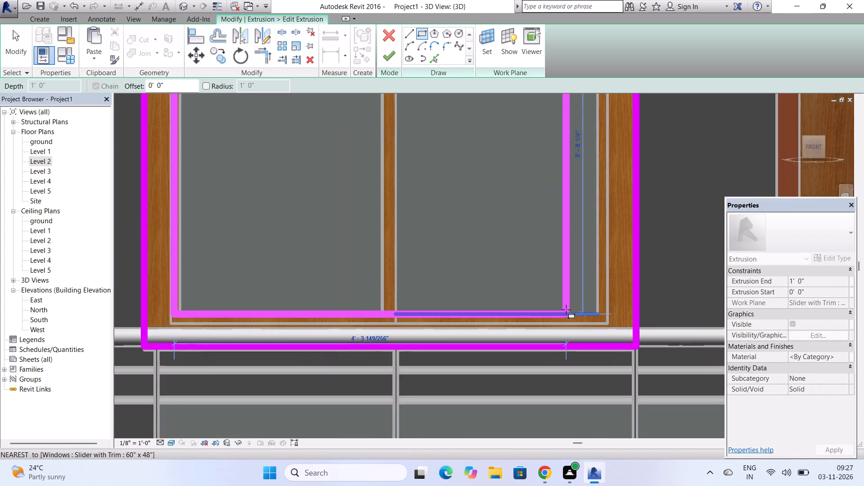
{"action": "scroll", "coordinate": [566, 310], "scroll_direction": "up", "scroll_amount": 1}
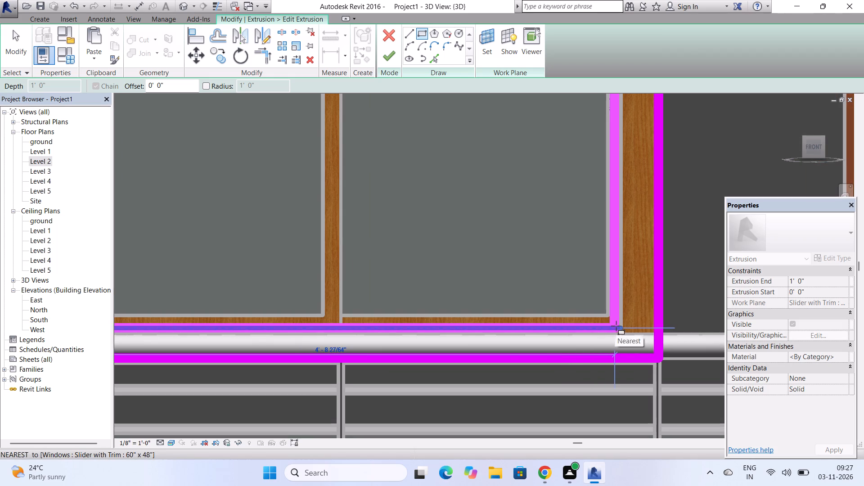
{"action": "left_click", "coordinate": [620, 326]}
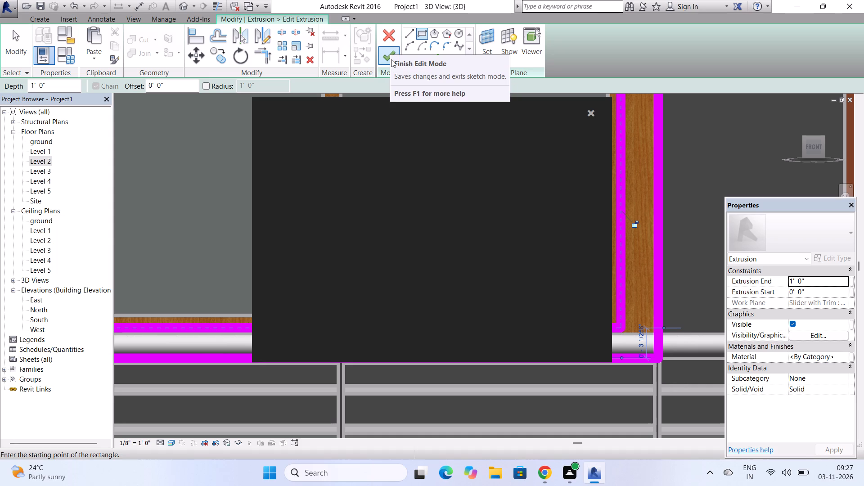
{"action": "left_click", "coordinate": [585, 113]}
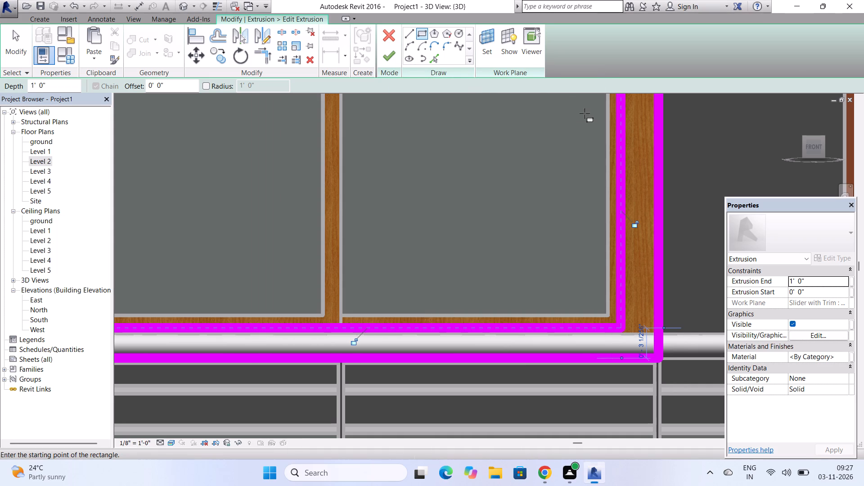
{"action": "left_click", "coordinate": [395, 54]}
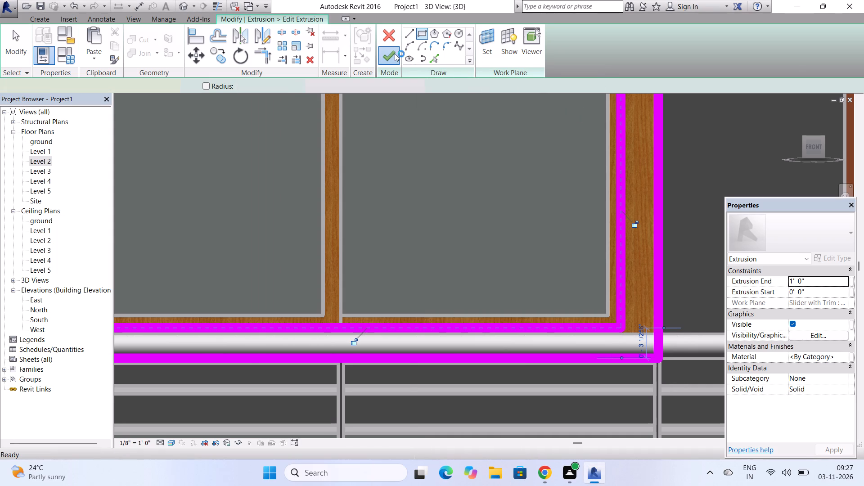
Finish the in-place model of the sliding window's frame and check it on the facade.
{"action": "scroll", "coordinate": [424, 125], "scroll_direction": "down", "scroll_amount": 4}
{"action": "scroll", "coordinate": [429, 168], "scroll_direction": "down", "scroll_amount": 9}
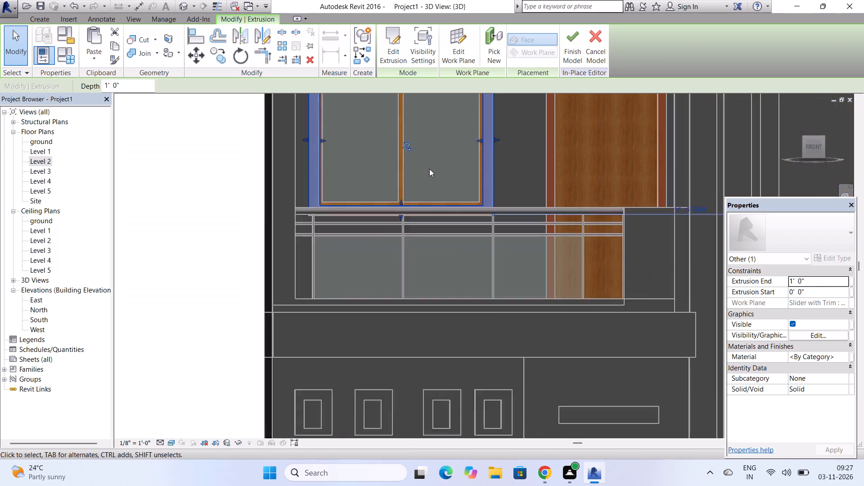
{"action": "scroll", "coordinate": [429, 169], "scroll_direction": "down", "scroll_amount": 2}
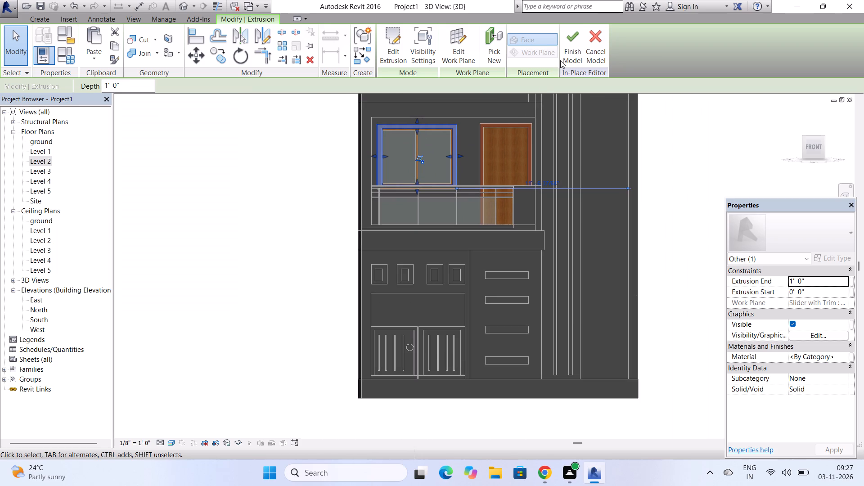
{"action": "left_click", "coordinate": [567, 60]}
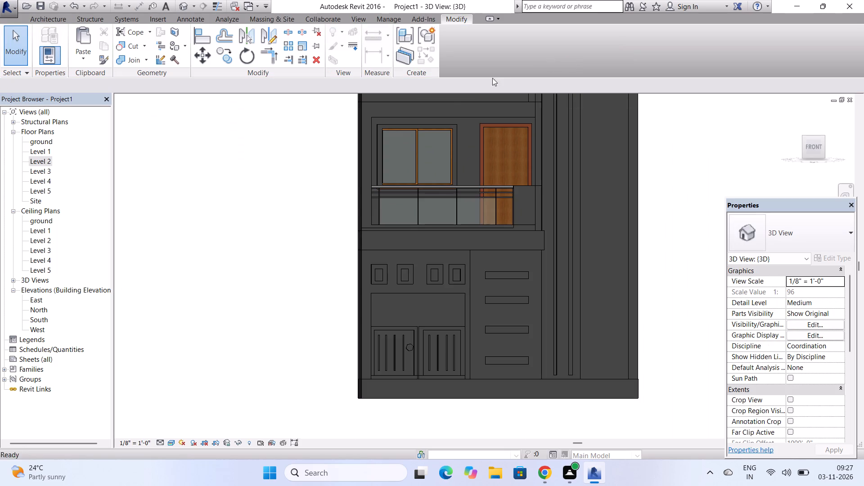
{"action": "scroll", "coordinate": [453, 107], "scroll_direction": "up", "scroll_amount": 10}
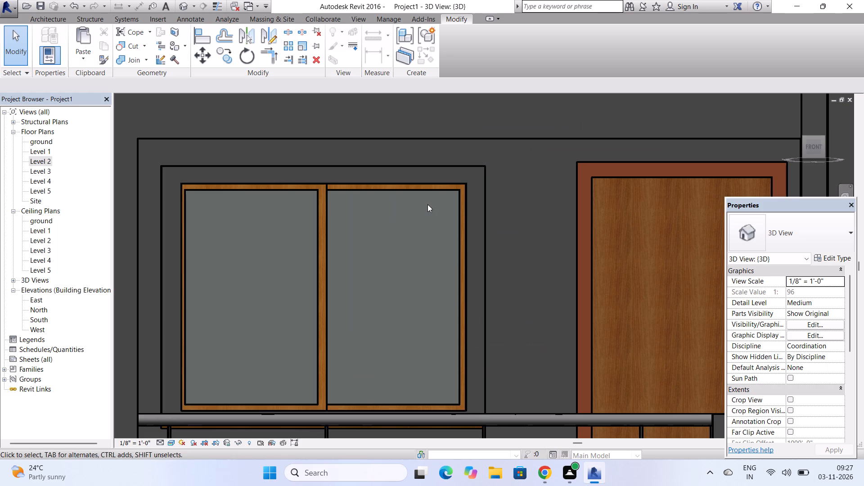
{"action": "scroll", "coordinate": [427, 204], "scroll_direction": "down", "scroll_amount": 8}
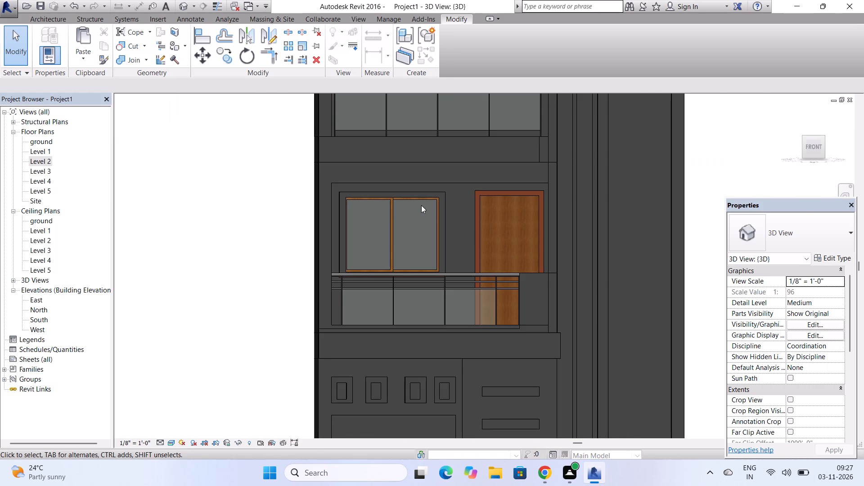
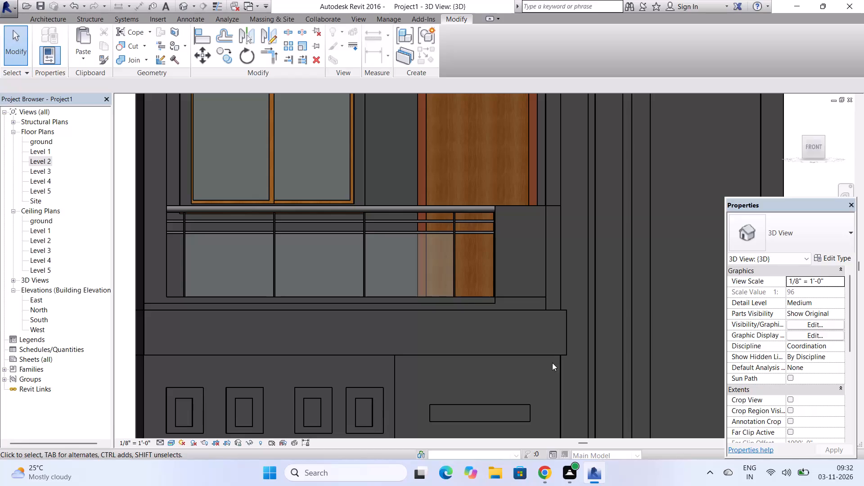
Start an in-place model in the Walls family category, keeping the suggested name.
{"action": "scroll", "coordinate": [552, 363], "scroll_direction": "down", "scroll_amount": 5}
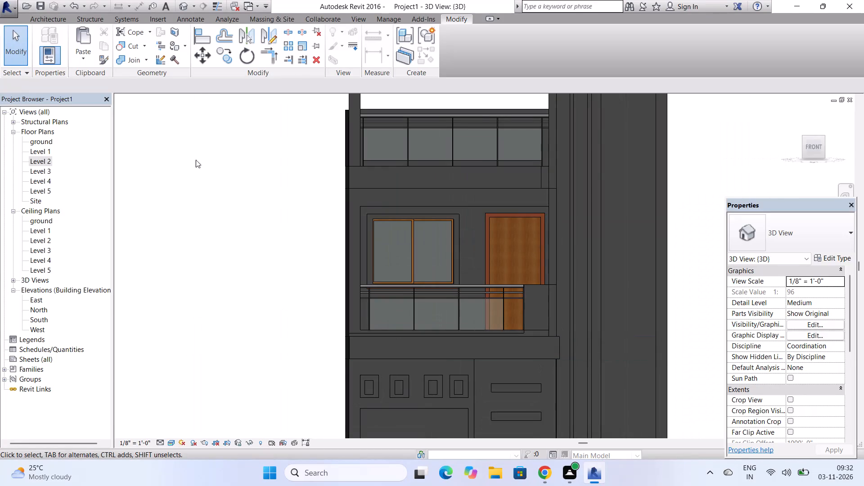
{"action": "left_click", "coordinate": [42, 18]}
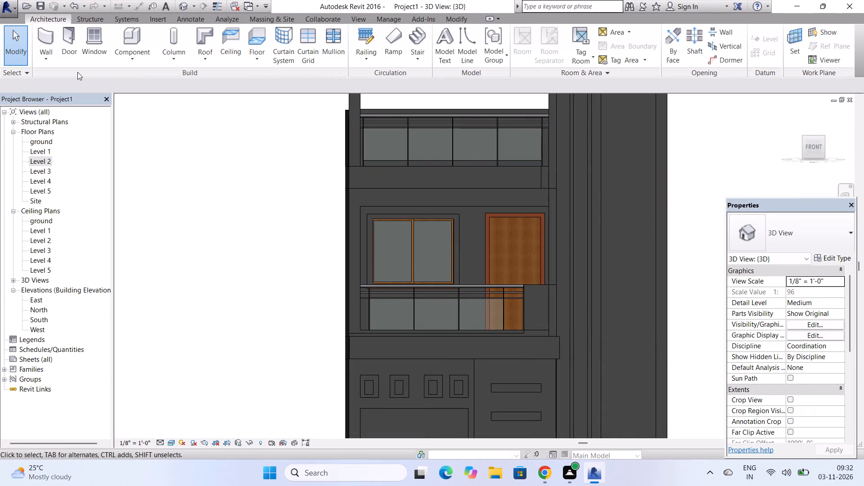
{"action": "left_click", "coordinate": [135, 50]}
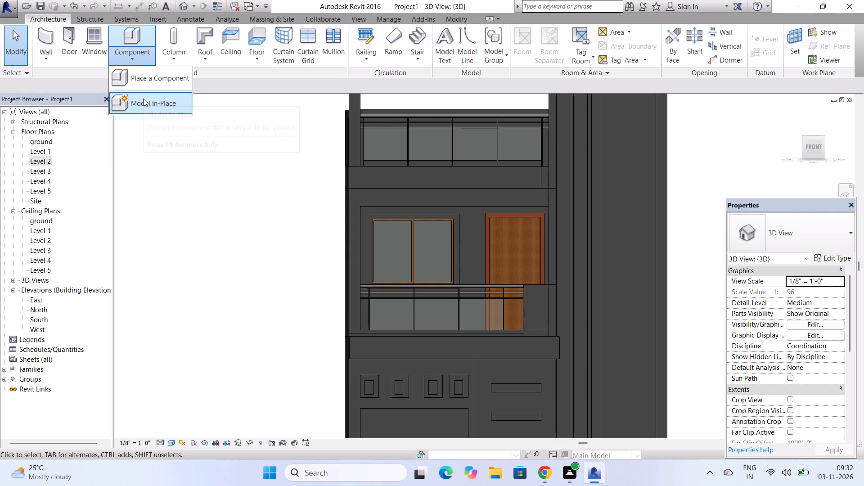
{"action": "left_click", "coordinate": [143, 99]}
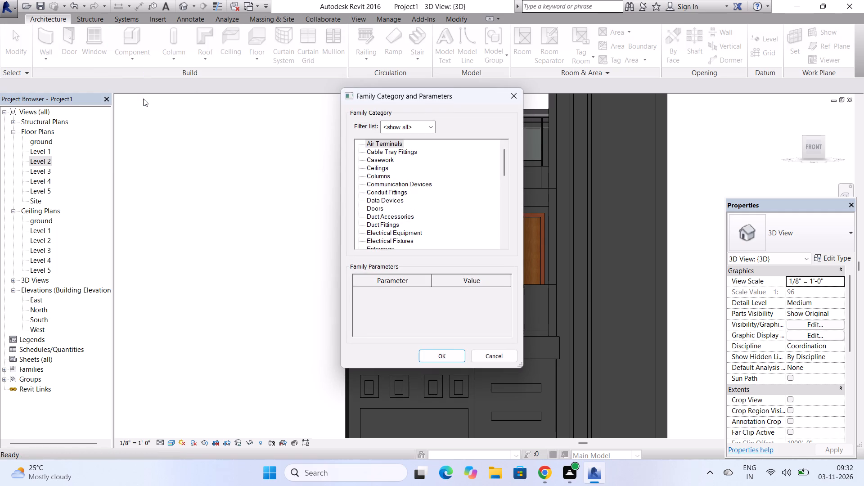
{"action": "scroll", "coordinate": [414, 173], "scroll_direction": "down", "scroll_amount": 18}
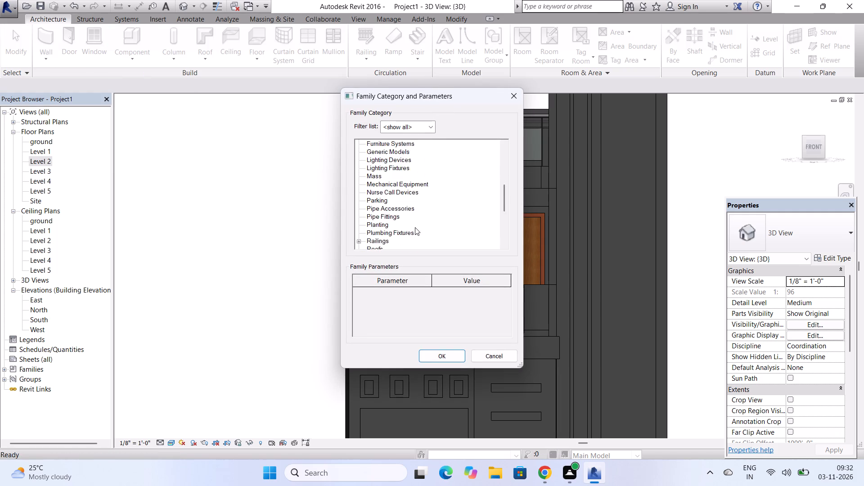
{"action": "scroll", "coordinate": [415, 227], "scroll_direction": "down", "scroll_amount": 17}
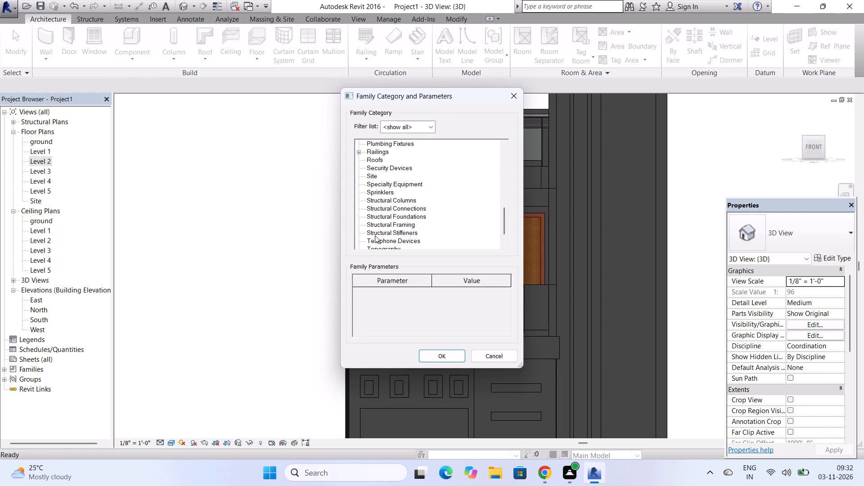
{"action": "left_click", "coordinate": [375, 234]}
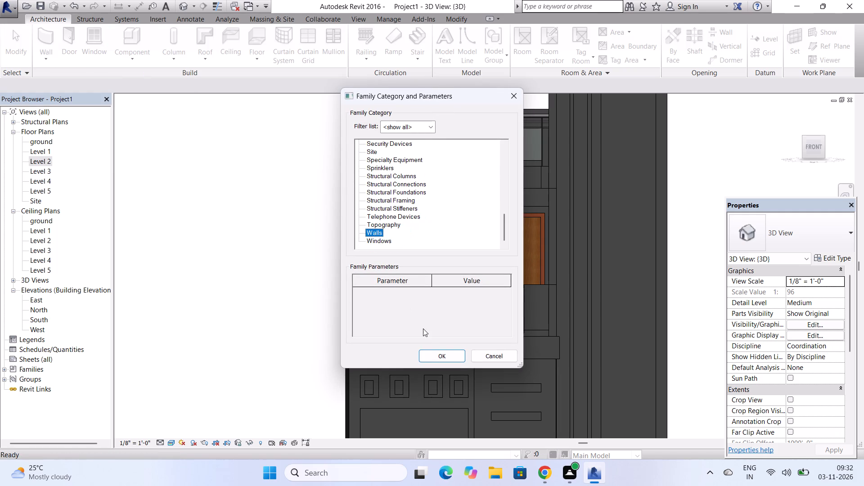
{"action": "left_click", "coordinate": [454, 352]}
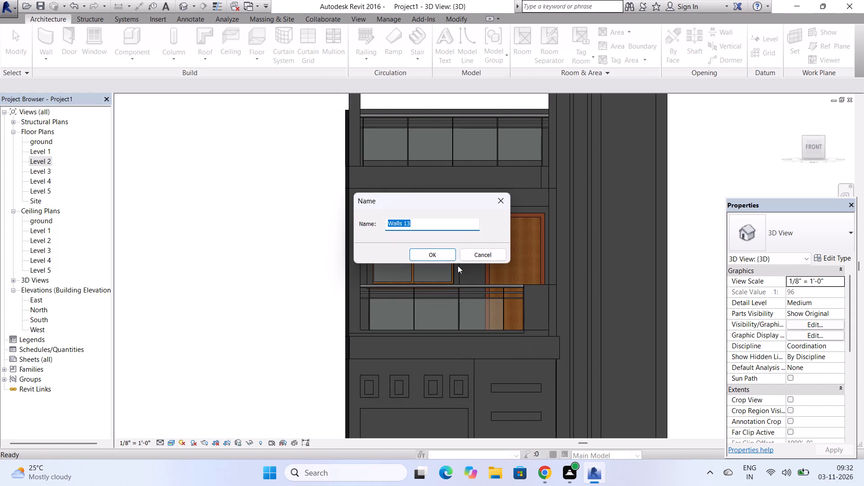
{"action": "left_click", "coordinate": [449, 248]}
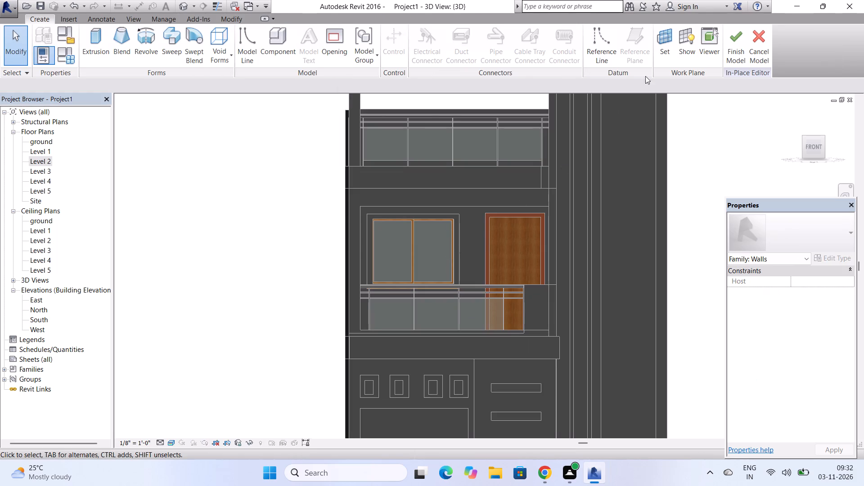
Set the work plane by picking the front face of the wall band between the two balconies.
{"action": "left_click", "coordinate": [671, 41]}
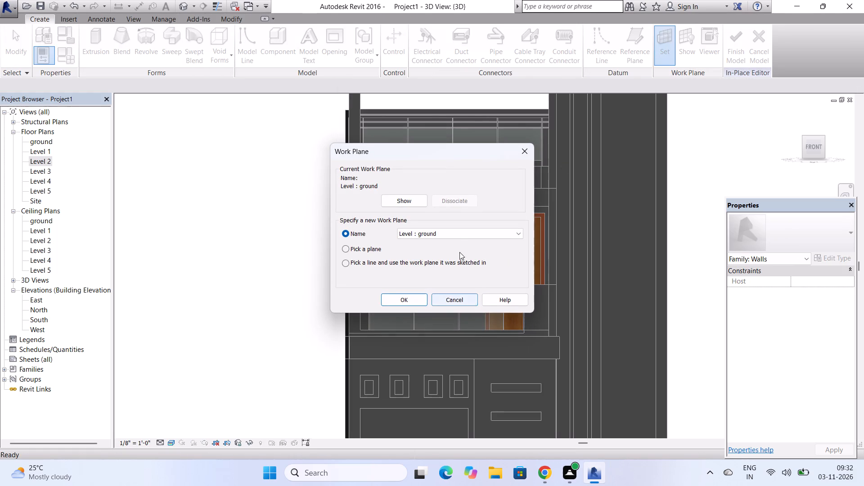
{"action": "left_click", "coordinate": [351, 245]}
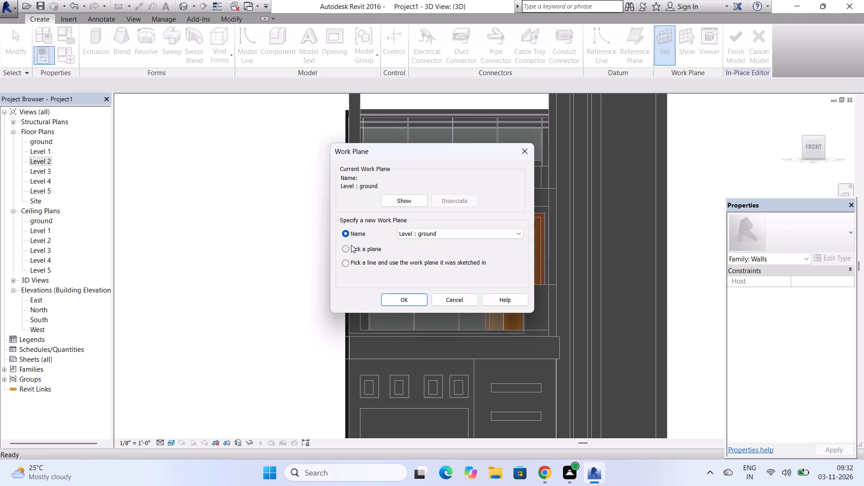
{"action": "left_click", "coordinate": [416, 304]}
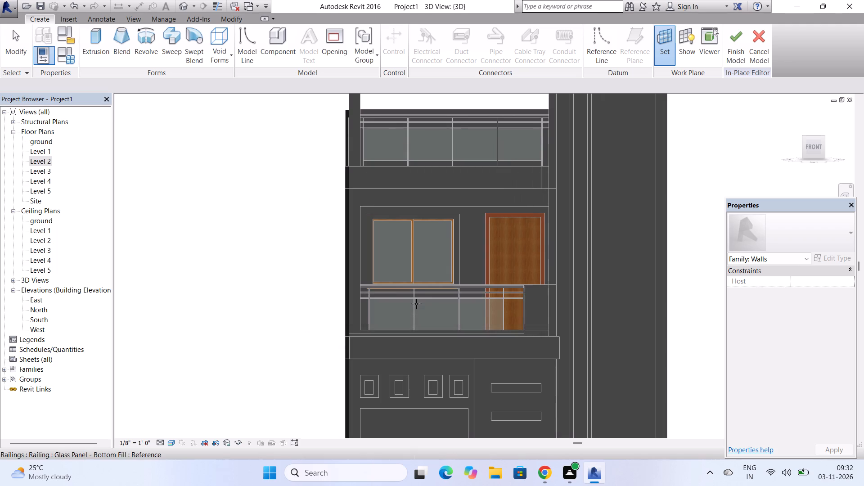
{"action": "scroll", "coordinate": [495, 271], "scroll_direction": "down", "scroll_amount": 2}
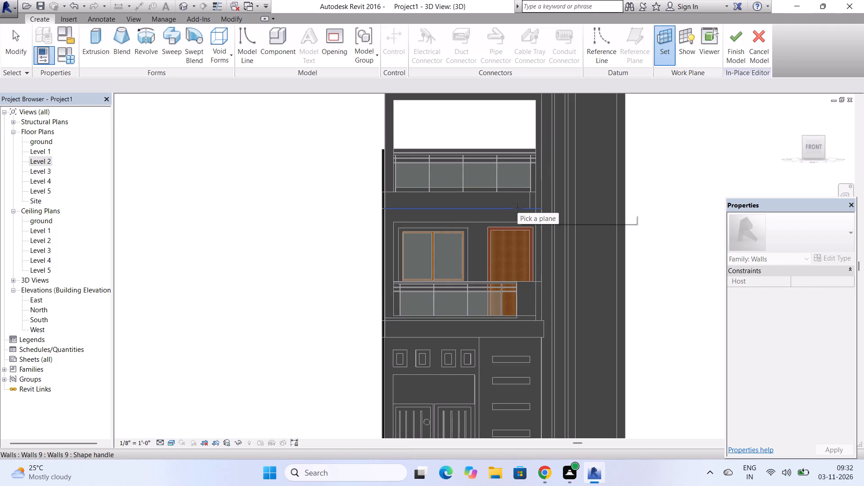
{"action": "scroll", "coordinate": [517, 226], "scroll_direction": "up", "scroll_amount": 2}
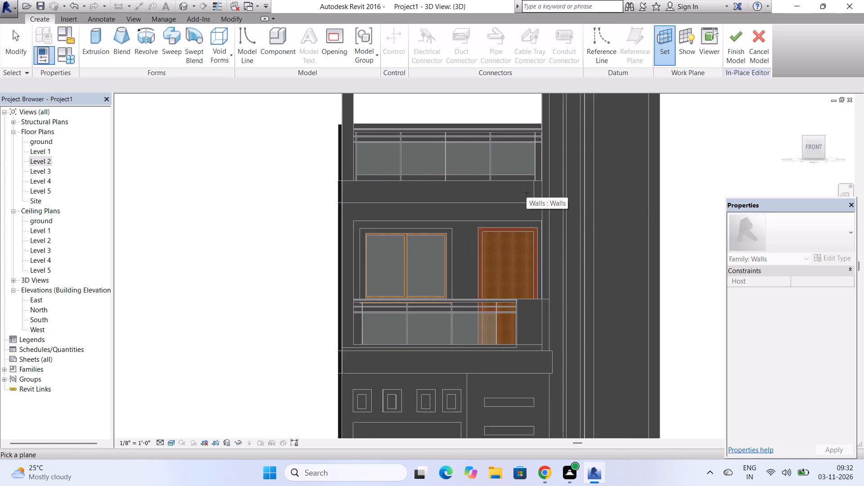
{"action": "left_click", "coordinate": [526, 204]}
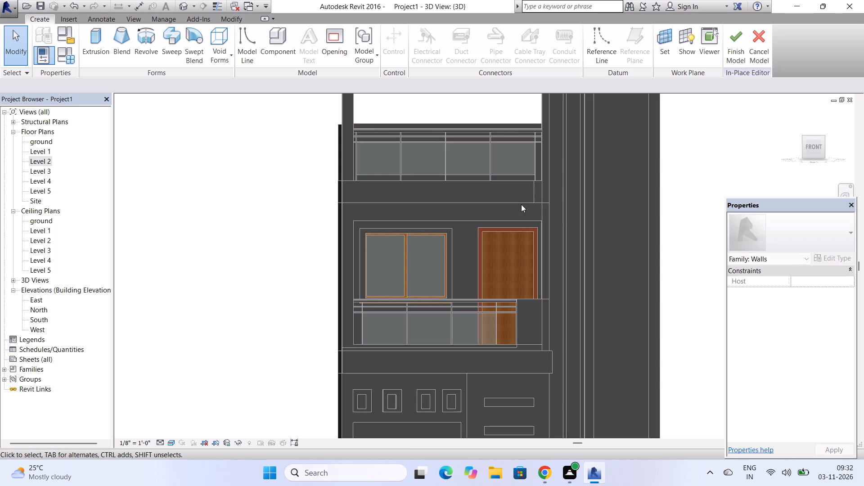
Start an extrusion and sketch a narrow vertical rectangle about 8' 1" tall, from above the balcony door down to the slab band.
{"action": "left_click", "coordinate": [88, 31]}
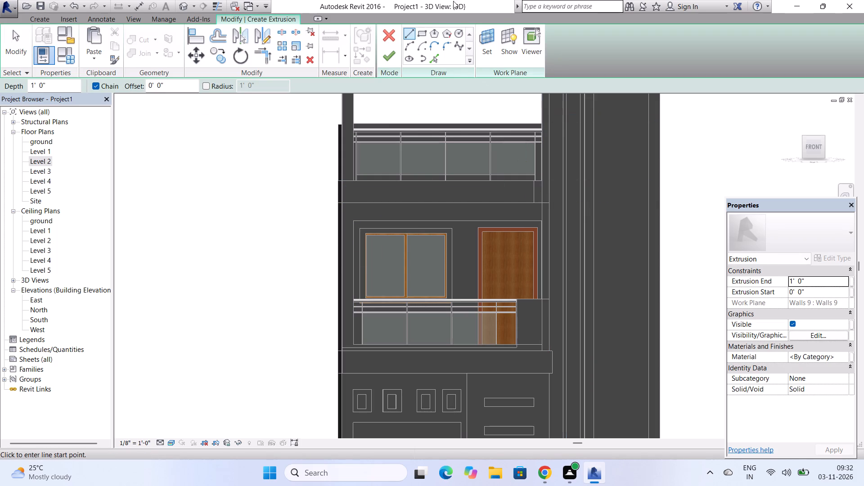
{"action": "left_click", "coordinate": [420, 32]}
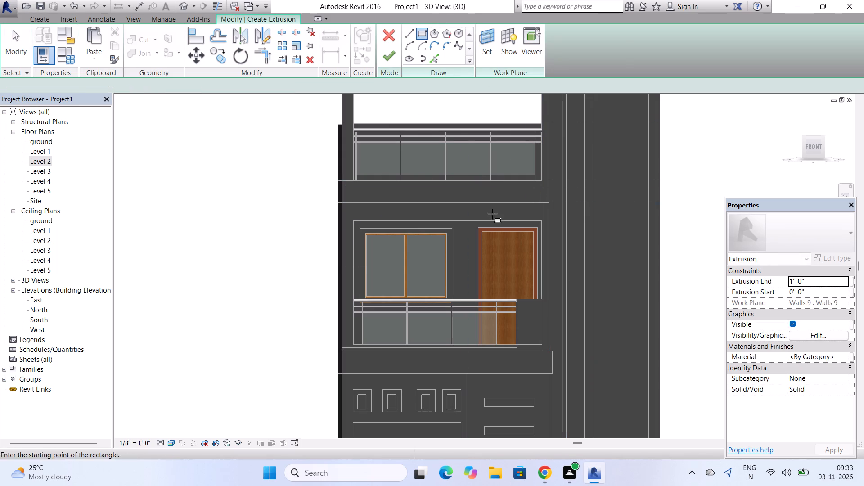
{"action": "scroll", "coordinate": [530, 234], "scroll_direction": "up", "scroll_amount": 2}
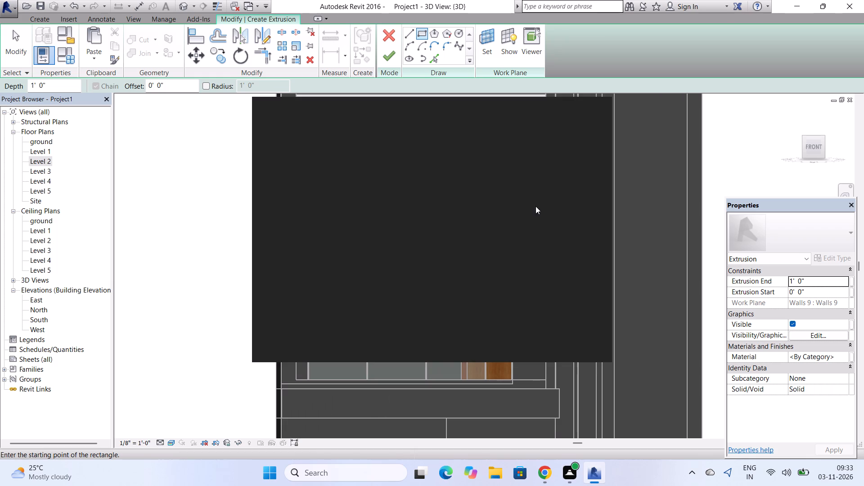
{"action": "left_click", "coordinate": [594, 112]}
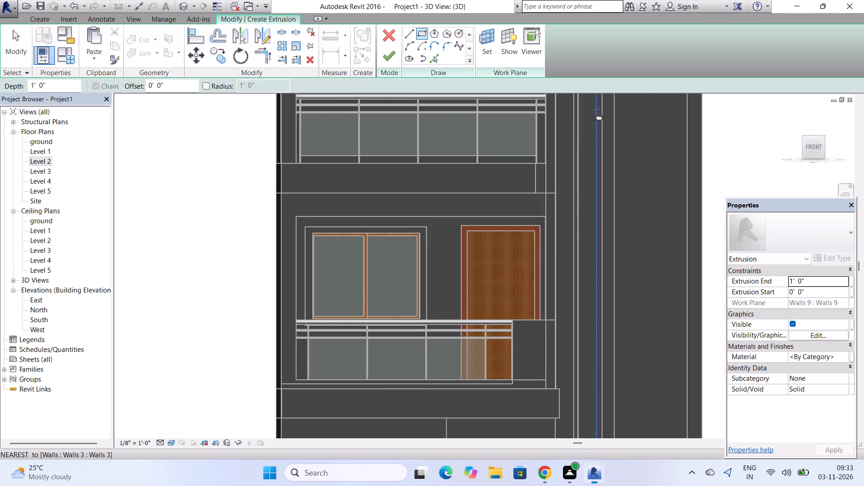
{"action": "left_click", "coordinate": [522, 207]}
{"action": "scroll", "coordinate": [533, 235], "scroll_direction": "down", "scroll_amount": 3}
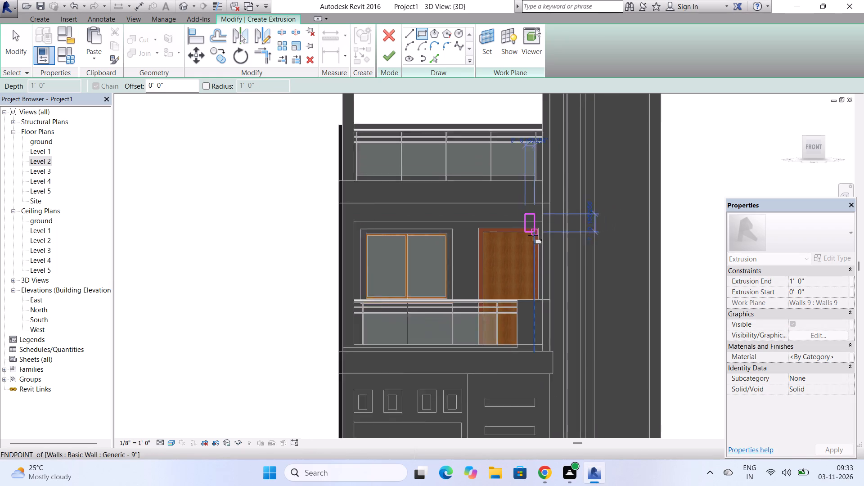
{"action": "scroll", "coordinate": [541, 349], "scroll_direction": "up", "scroll_amount": 4}
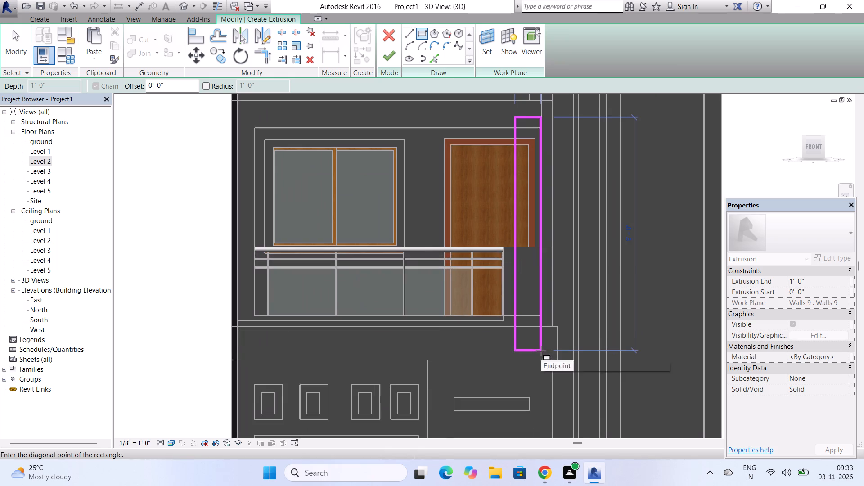
{"action": "left_click", "coordinate": [527, 329]}
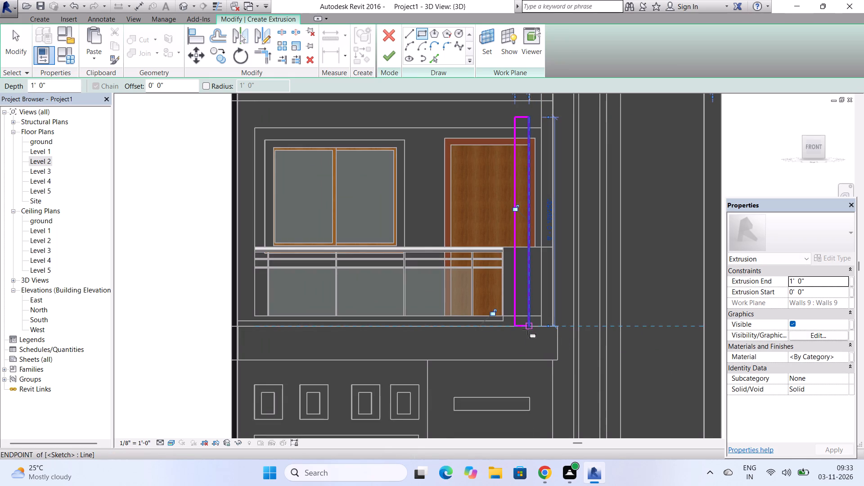
{"action": "key", "text": "Escape"}
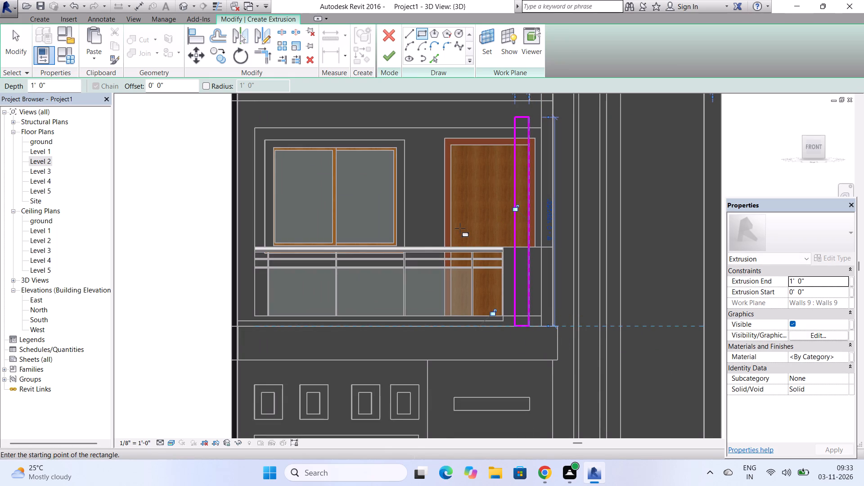
{"action": "key", "text": "Escape"}
Copy the four-sided strip profile twice horizontally toward the window, giving three parallel strips in front of the balcony door.
{"action": "left_click", "coordinate": [516, 185]}
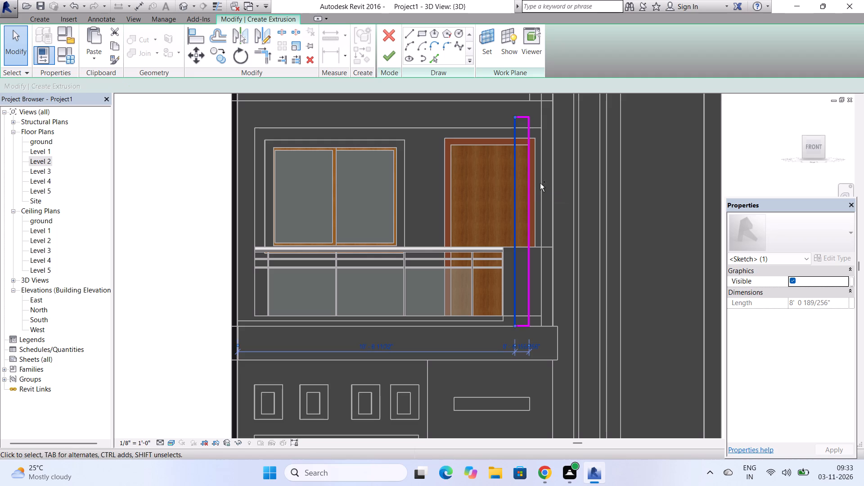
{"action": "left_click", "coordinate": [530, 190], "text": "ctrl"}
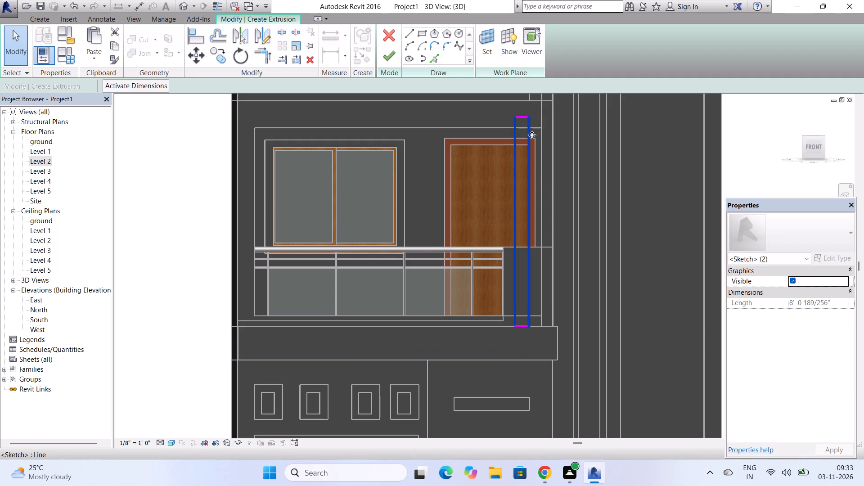
{"action": "left_click", "coordinate": [523, 117], "text": "ctrl"}
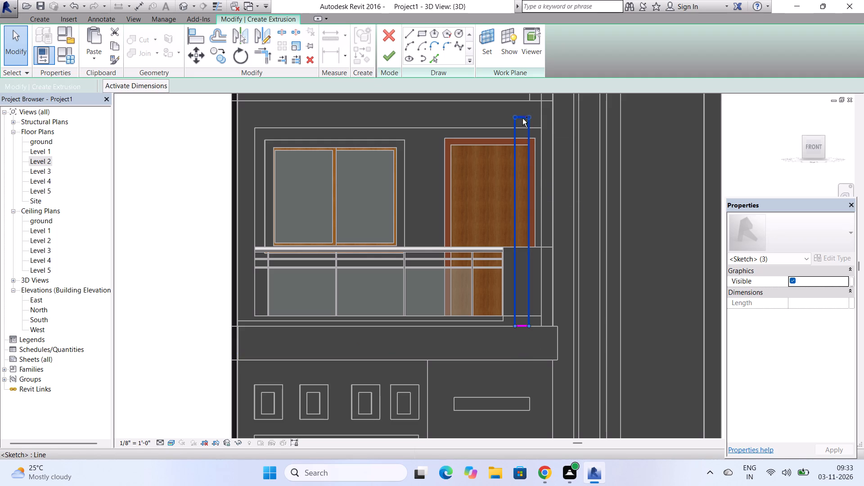
{"action": "left_click", "coordinate": [523, 326], "text": "ctrl"}
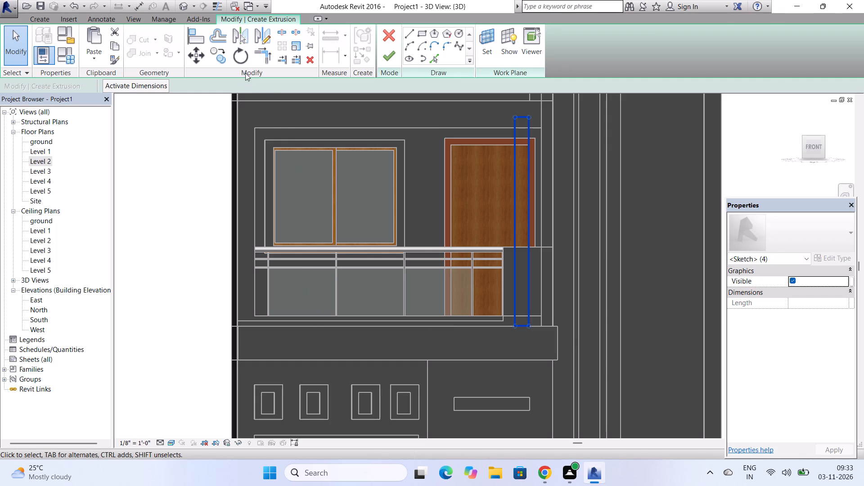
{"action": "left_click", "coordinate": [216, 56]}
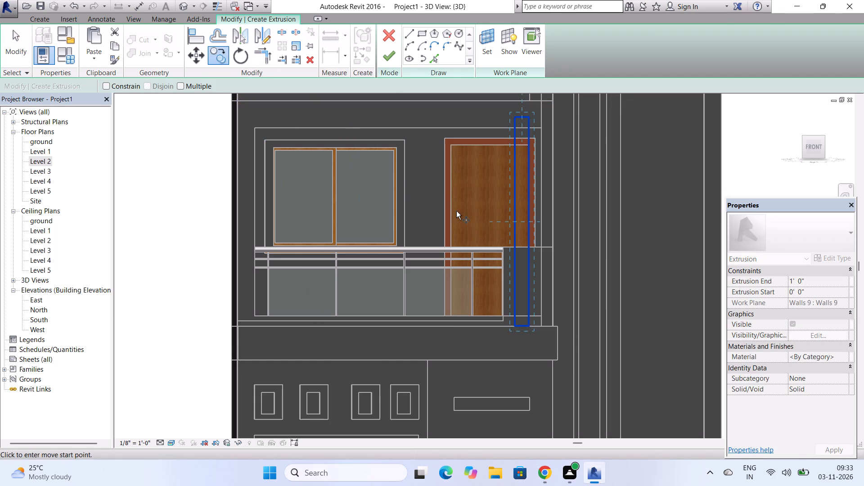
{"action": "left_click", "coordinate": [530, 224]}
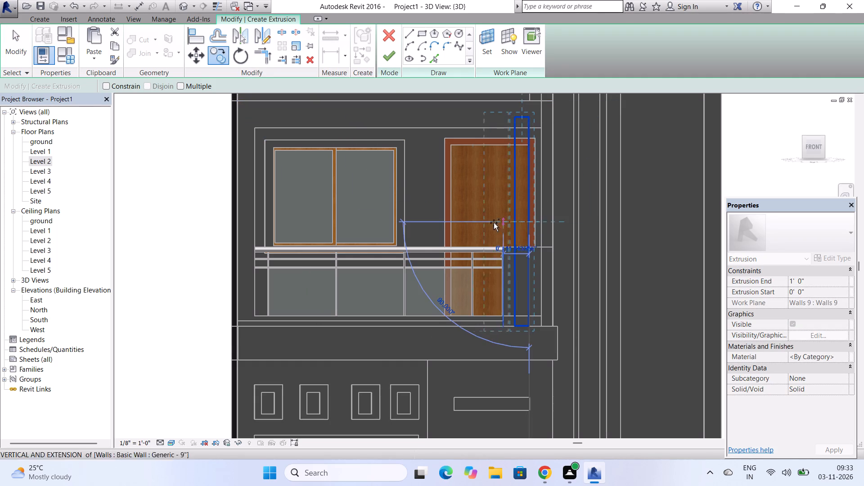
{"action": "left_click", "coordinate": [488, 222]}
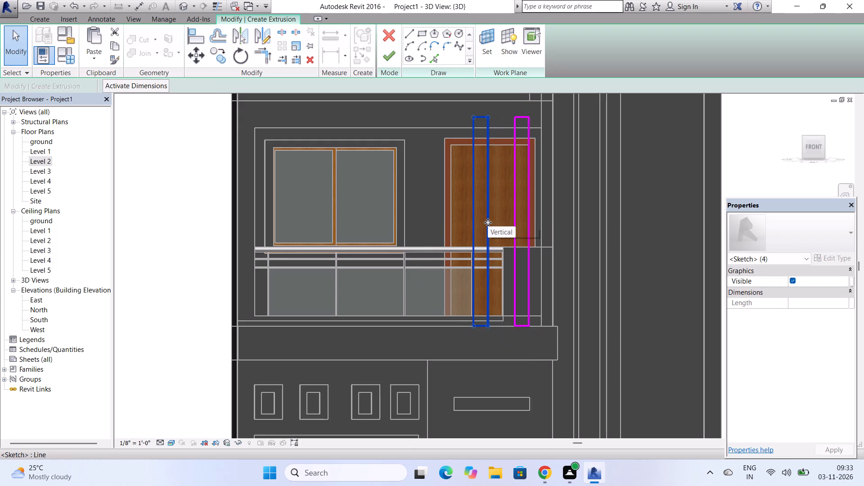
{"action": "left_click", "coordinate": [219, 48]}
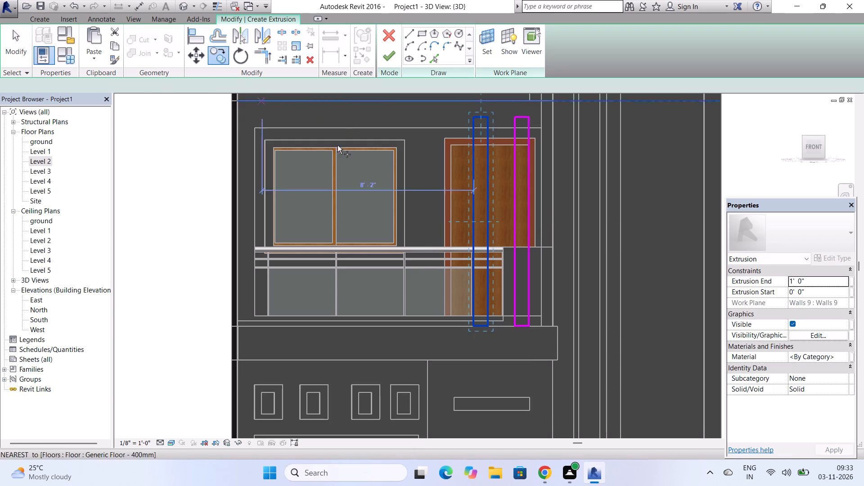
{"action": "left_click", "coordinate": [490, 220]}
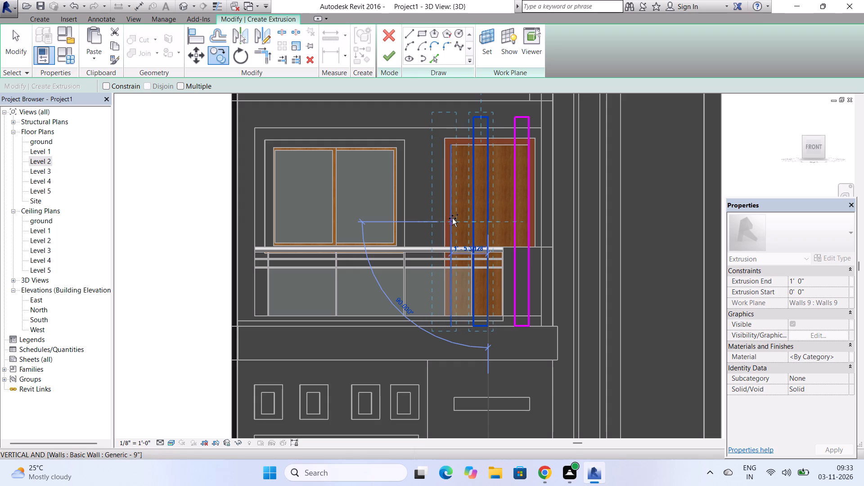
{"action": "left_click", "coordinate": [454, 219]}
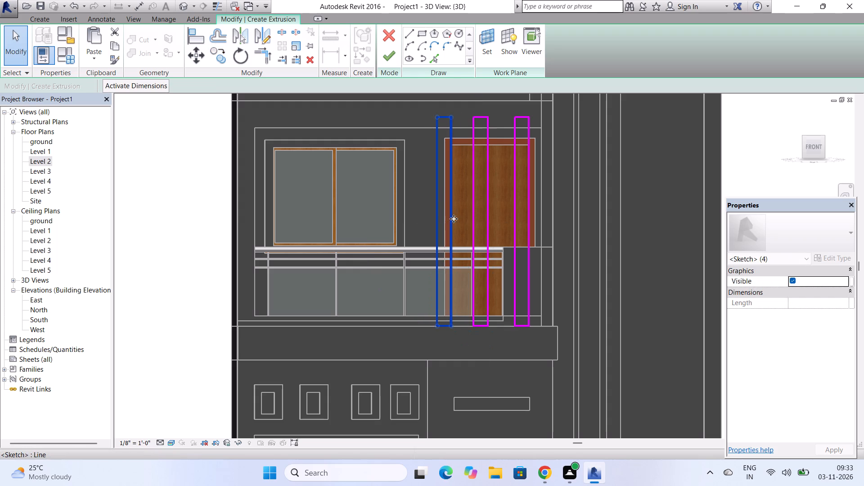
Finish the extrusion of the three vertical strips with a depth of 1' 0".
{"action": "left_click", "coordinate": [386, 56]}
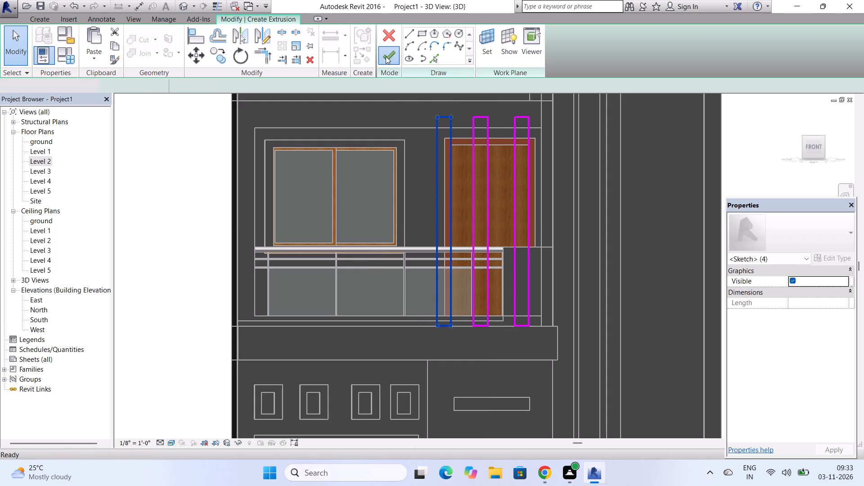
{"action": "scroll", "coordinate": [481, 316], "scroll_direction": "down", "scroll_amount": 2}
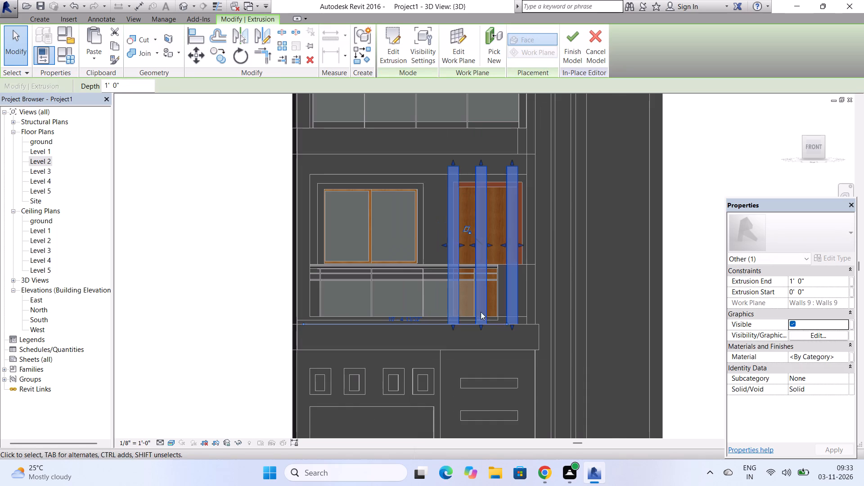
Narrow the strip farthest from the window and reshape the middle strip into a slimmer one closer to it.
{"action": "scroll", "coordinate": [482, 243], "scroll_direction": "up", "scroll_amount": 4}
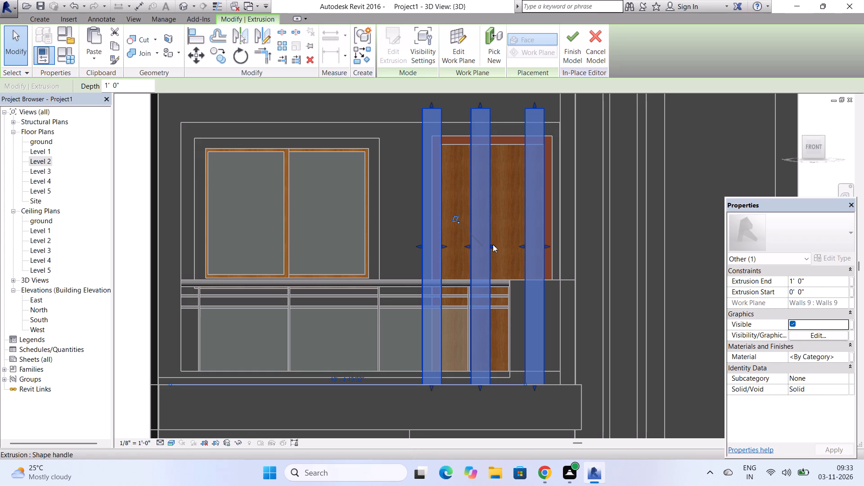
{"action": "left_click_drag", "start_coordinate": [493, 244], "coordinate": [509, 245]}
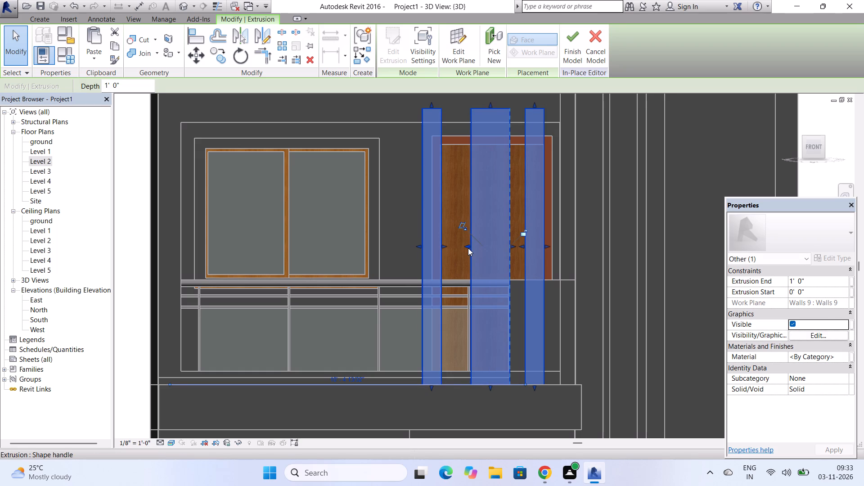
{"action": "left_click_drag", "start_coordinate": [467, 243], "coordinate": [497, 243]}
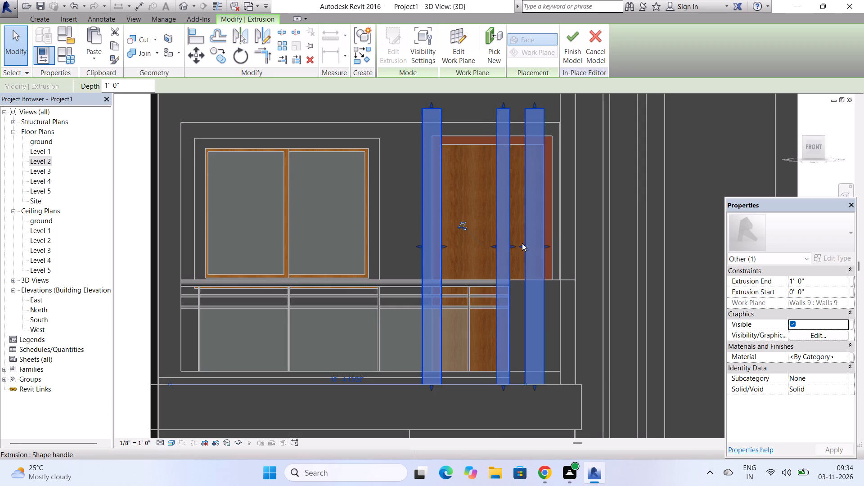
{"action": "scroll", "coordinate": [522, 243], "scroll_direction": "up", "scroll_amount": 2}
{"action": "left_click_drag", "start_coordinate": [520, 246], "coordinate": [540, 248]}
{"action": "left_click_drag", "start_coordinate": [508, 245], "coordinate": [530, 251]}
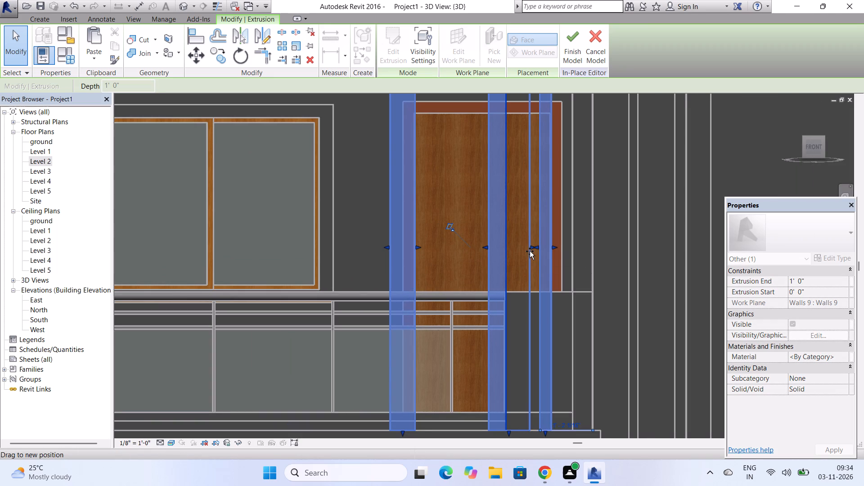
{"action": "left_click_drag", "start_coordinate": [530, 251], "coordinate": [521, 251]}
{"action": "left_click_drag", "start_coordinate": [486, 247], "coordinate": [504, 249]}
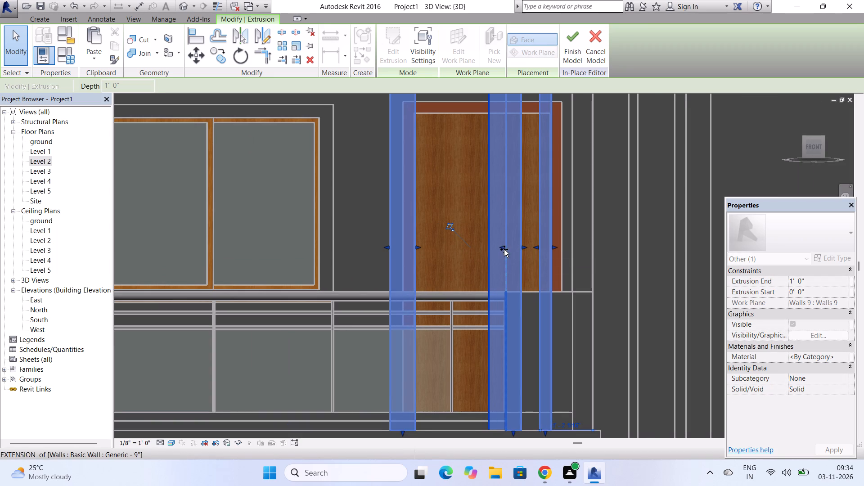
{"action": "left_click_drag", "start_coordinate": [504, 249], "coordinate": [508, 250]}
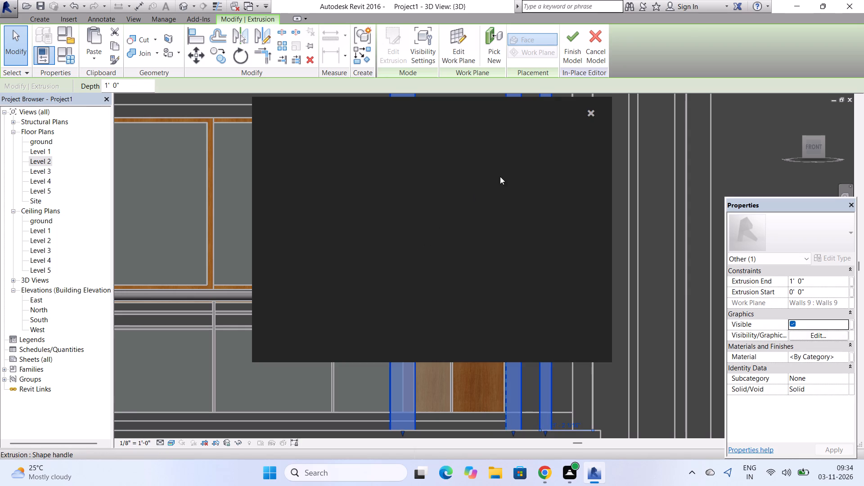
{"action": "left_click", "coordinate": [589, 113]}
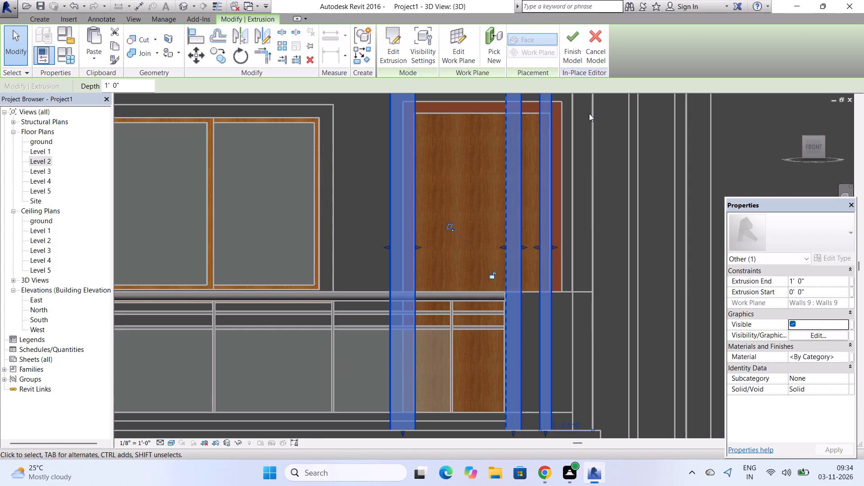
Shift both side edges of the strip nearest the window toward the middle strip, making it slimmer and closely spaced, and deselect the extrusion.
{"action": "left_click_drag", "start_coordinate": [418, 247], "coordinate": [484, 257]}
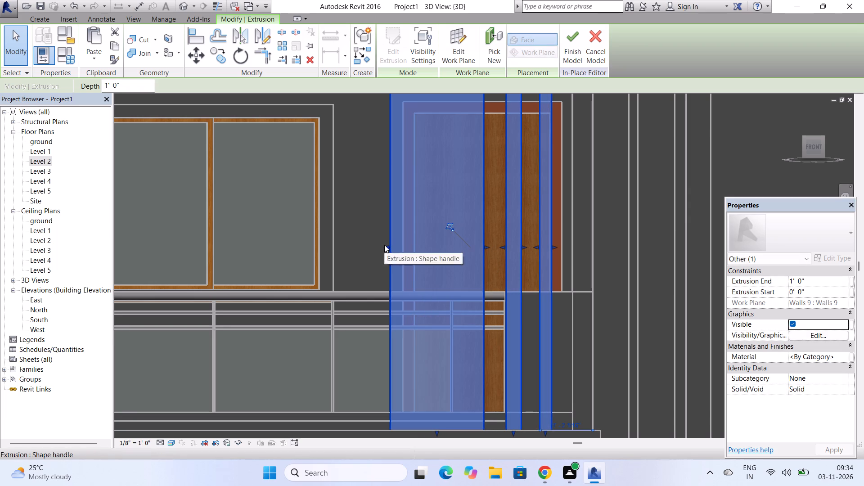
{"action": "left_click_drag", "start_coordinate": [387, 246], "coordinate": [467, 253]}
{"action": "scroll", "coordinate": [467, 297], "scroll_direction": "down", "scroll_amount": 4}
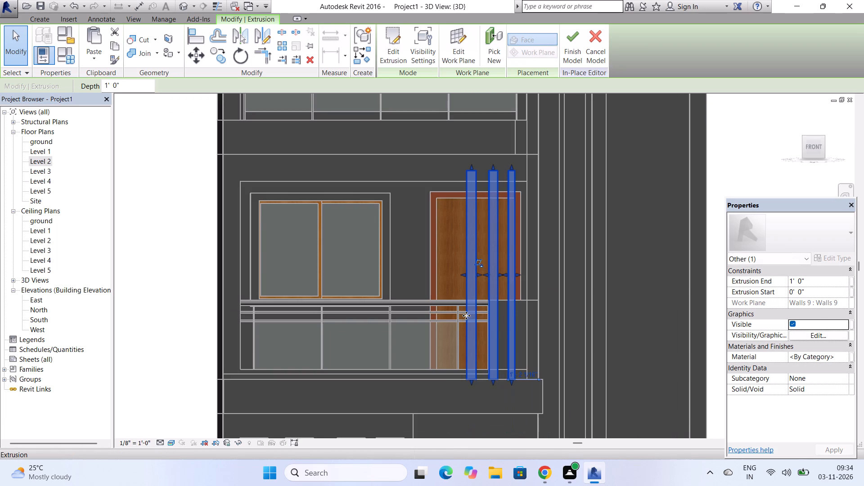
{"action": "scroll", "coordinate": [466, 315], "scroll_direction": "down", "scroll_amount": 1}
{"action": "key", "text": "Escape"}
{"action": "key", "text": "Escape"}
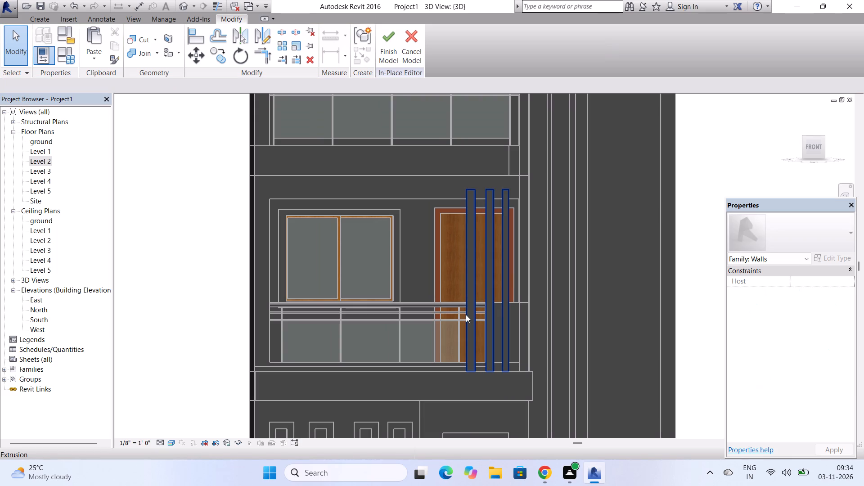
{"action": "key", "text": "Escape"}
{"action": "key", "text": "Escape"}
{"action": "key", "text": "Escape"}
{"action": "key", "text": "Escape"}
{"action": "key", "text": "Escape"}
{"action": "key", "text": "Escape"}
{"action": "key", "text": "Escape"}
{"action": "key", "text": "Escape"}
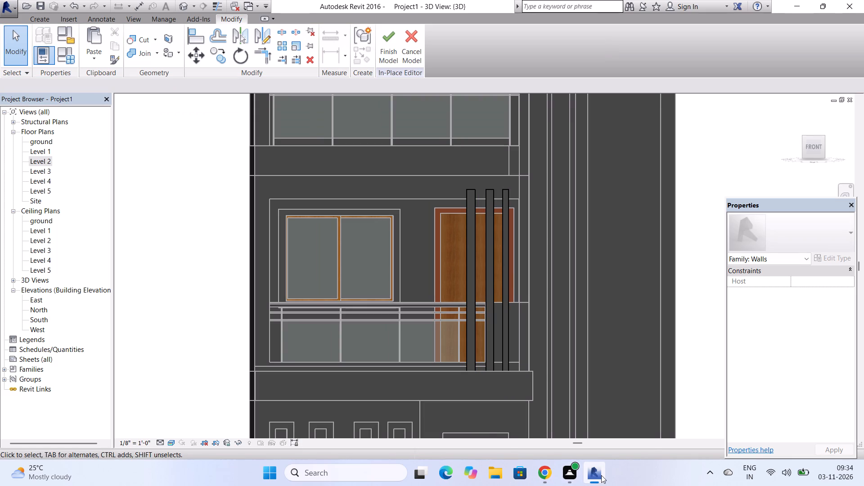
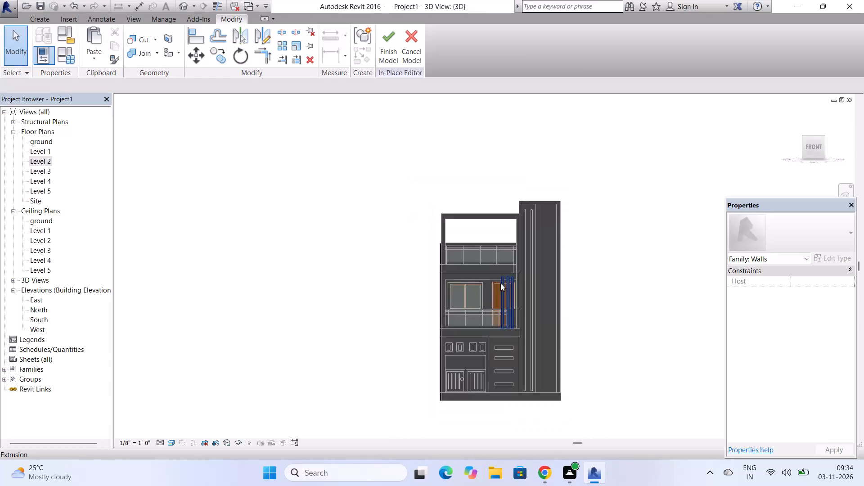
Examine the three slim vertical strips at the balcony door and their proportions against the whole front facade.
{"action": "scroll", "coordinate": [462, 365], "scroll_direction": "up", "scroll_amount": 4}
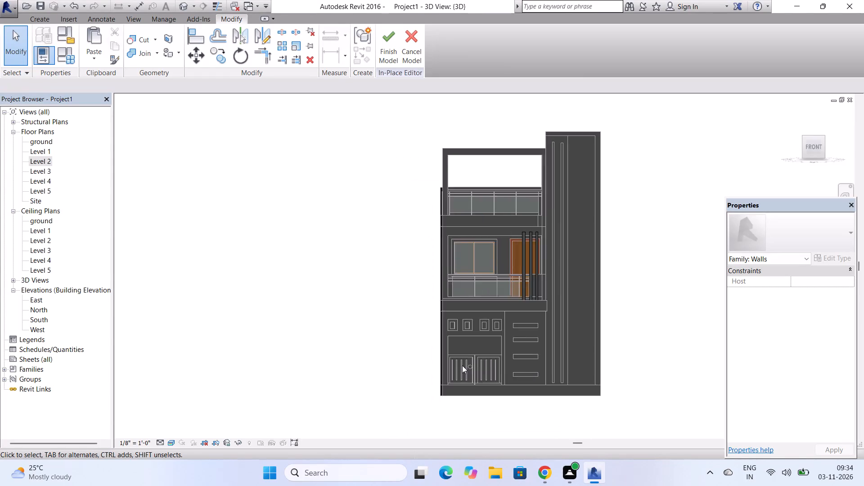
{"action": "scroll", "coordinate": [462, 365], "scroll_direction": "up", "scroll_amount": 6}
{"action": "scroll", "coordinate": [462, 375], "scroll_direction": "down", "scroll_amount": 7}
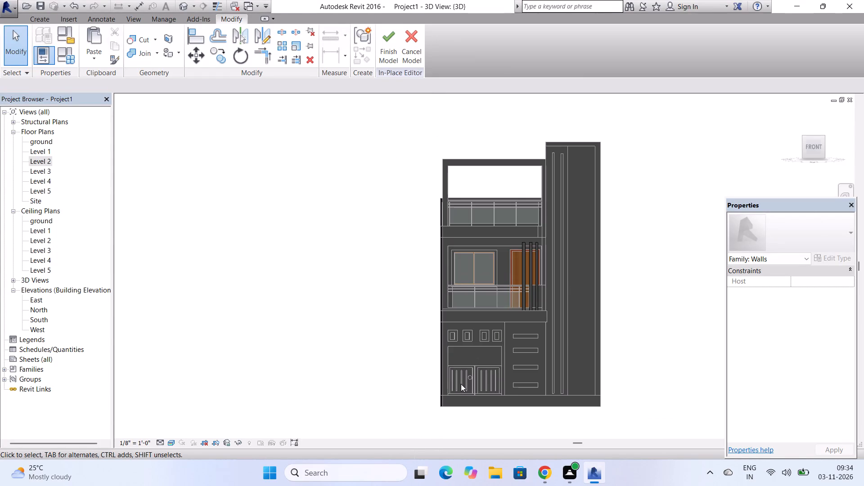
{"action": "scroll", "coordinate": [457, 387], "scroll_direction": "up", "scroll_amount": 3}
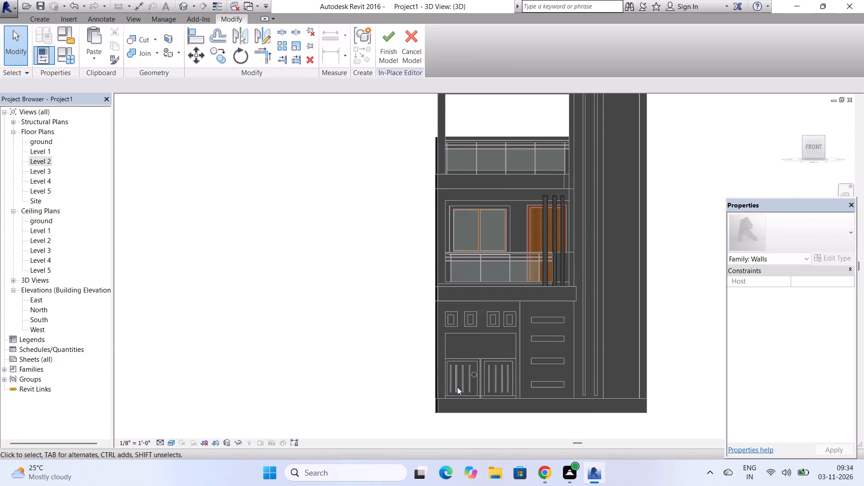
{"action": "scroll", "coordinate": [457, 387], "scroll_direction": "up", "scroll_amount": 1}
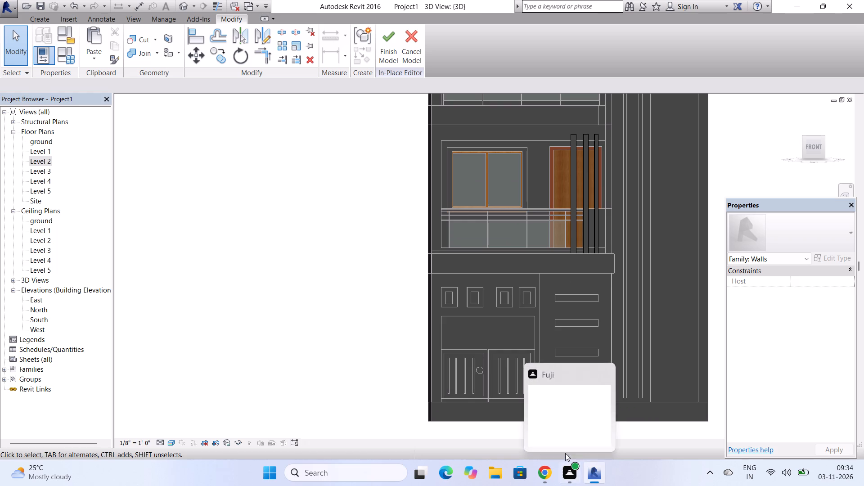
{"action": "scroll", "coordinate": [456, 375], "scroll_direction": "down", "scroll_amount": 3}
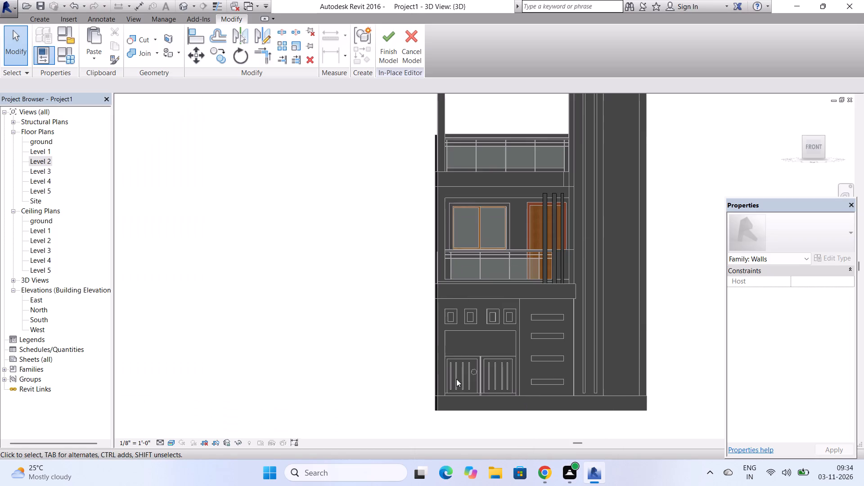
{"action": "scroll", "coordinate": [456, 379], "scroll_direction": "down", "scroll_amount": 1}
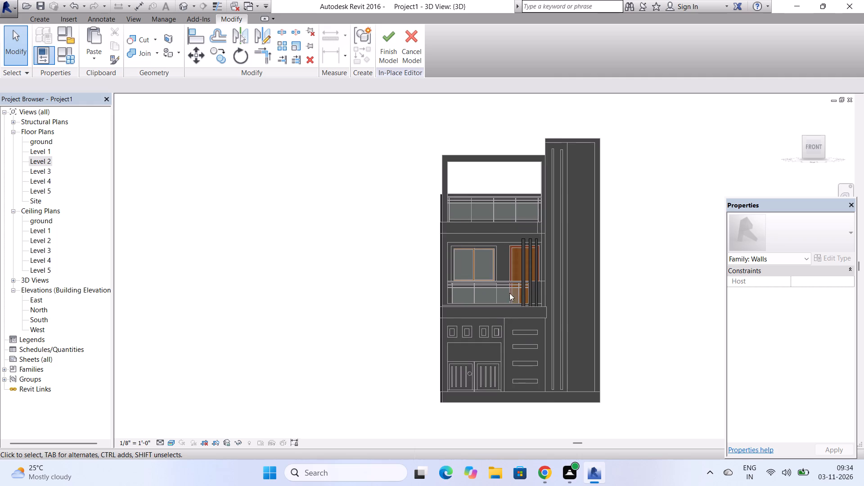
{"action": "scroll", "coordinate": [485, 266], "scroll_direction": "up", "scroll_amount": 7}
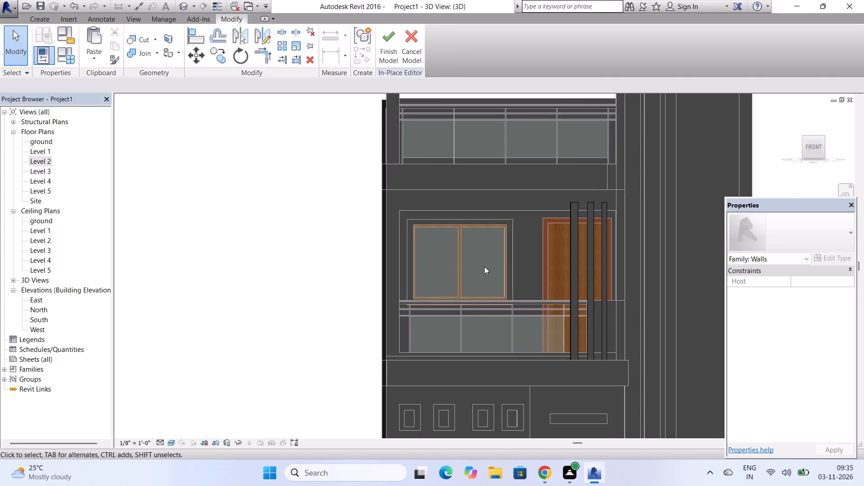
Finish the in-place wall model containing the three vertical strips in front of the balcony door.
{"action": "left_click", "coordinate": [397, 55]}
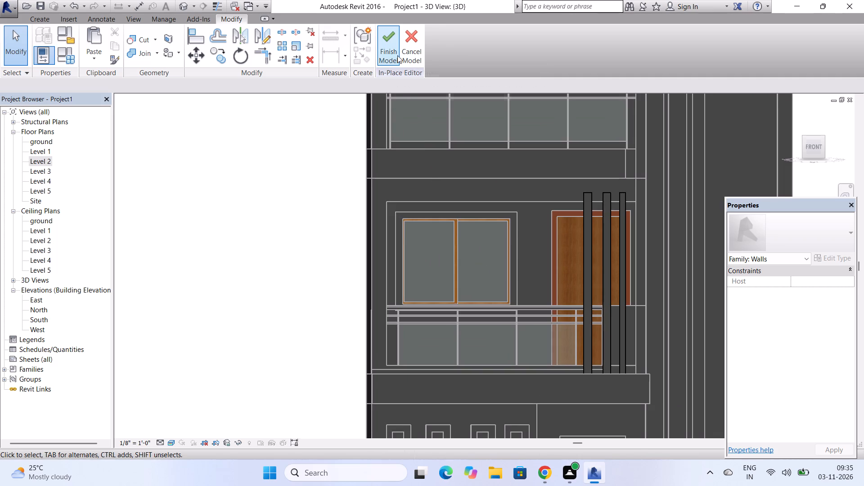
{"action": "scroll", "coordinate": [451, 276], "scroll_direction": "down", "scroll_amount": 8}
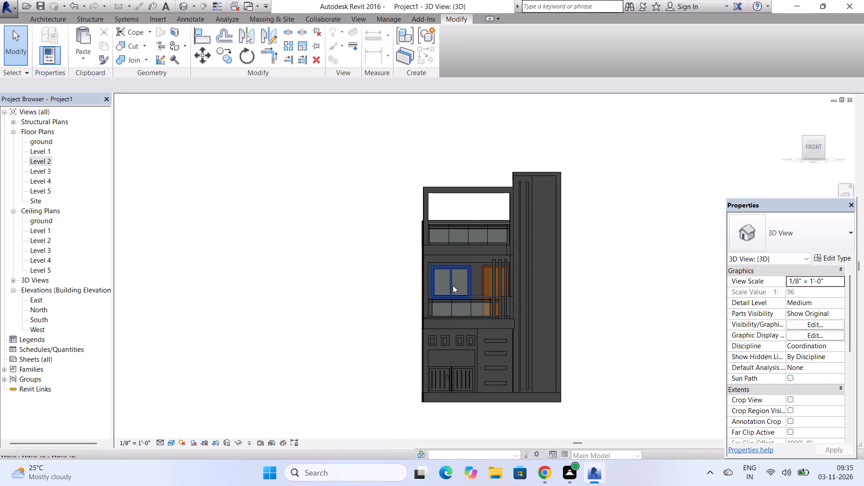
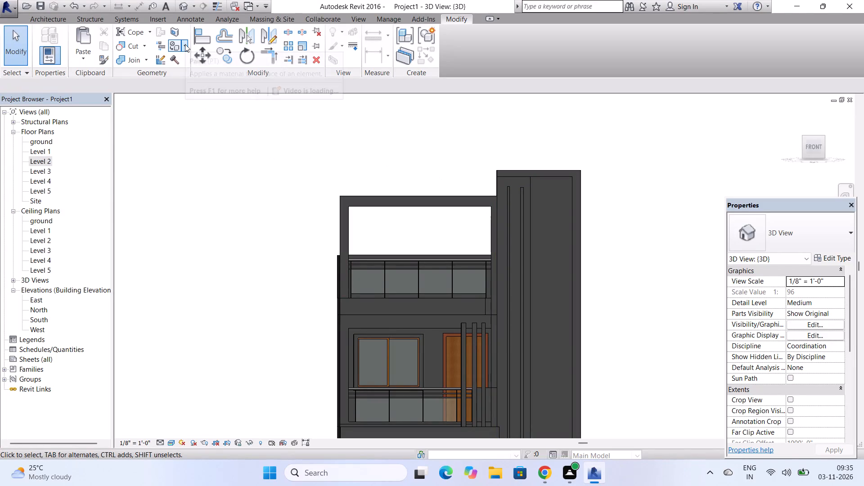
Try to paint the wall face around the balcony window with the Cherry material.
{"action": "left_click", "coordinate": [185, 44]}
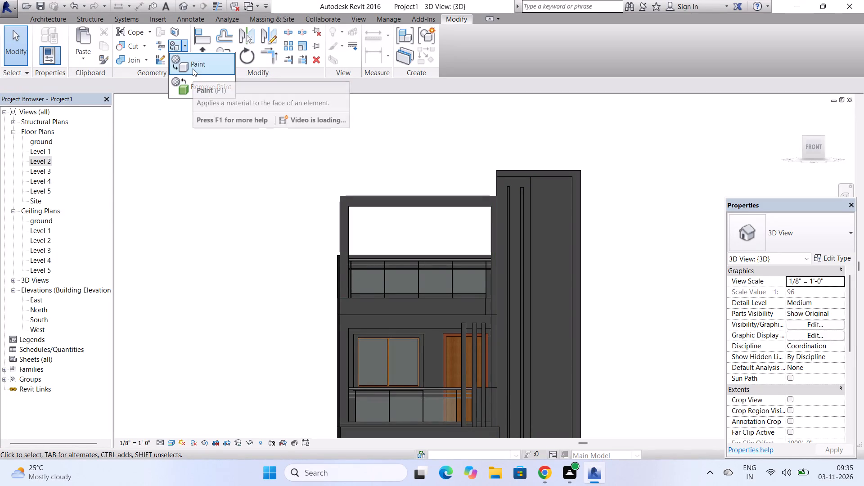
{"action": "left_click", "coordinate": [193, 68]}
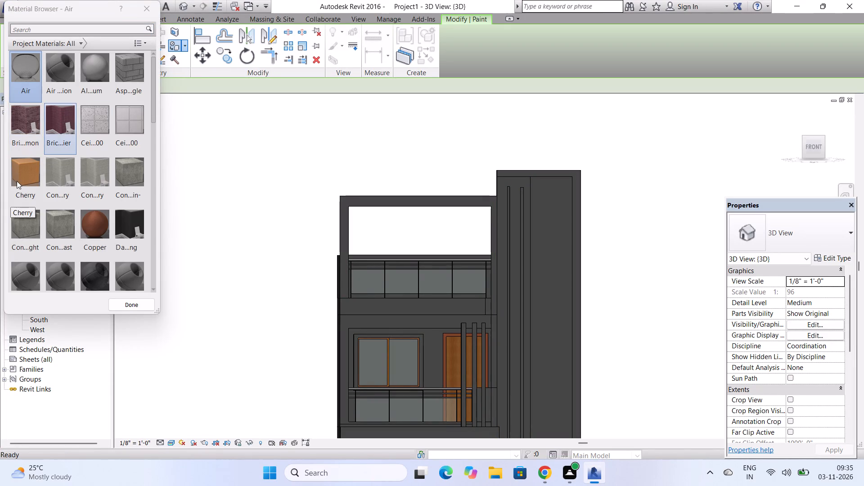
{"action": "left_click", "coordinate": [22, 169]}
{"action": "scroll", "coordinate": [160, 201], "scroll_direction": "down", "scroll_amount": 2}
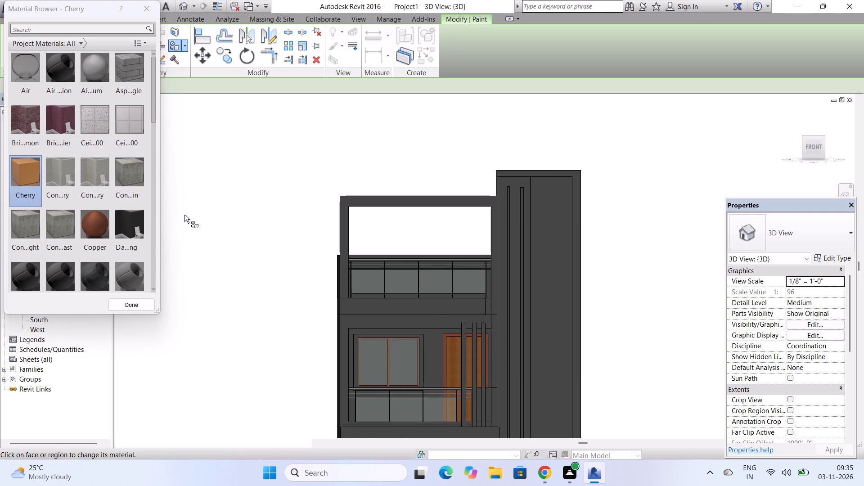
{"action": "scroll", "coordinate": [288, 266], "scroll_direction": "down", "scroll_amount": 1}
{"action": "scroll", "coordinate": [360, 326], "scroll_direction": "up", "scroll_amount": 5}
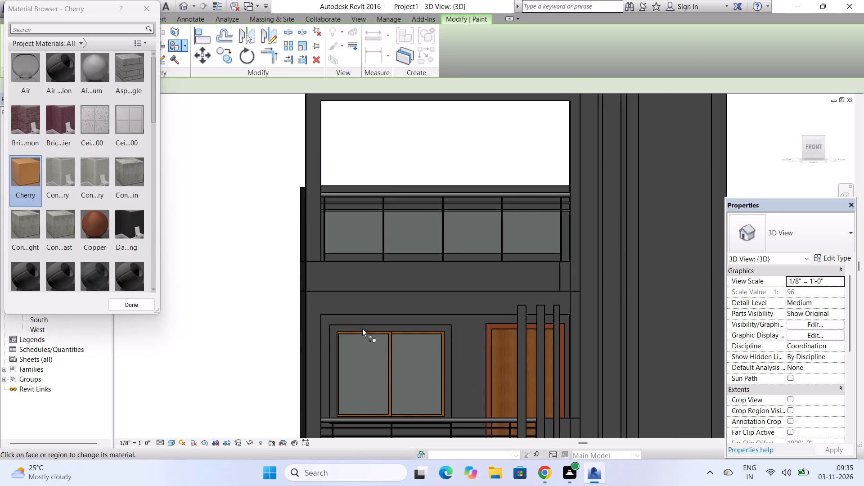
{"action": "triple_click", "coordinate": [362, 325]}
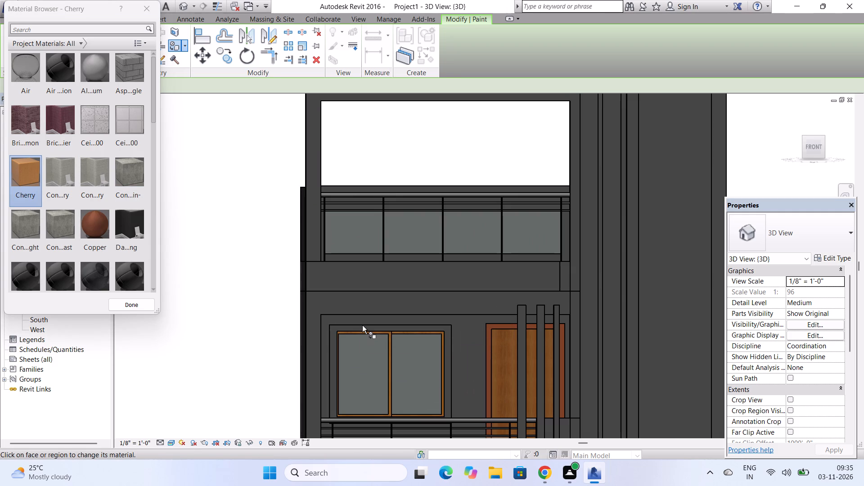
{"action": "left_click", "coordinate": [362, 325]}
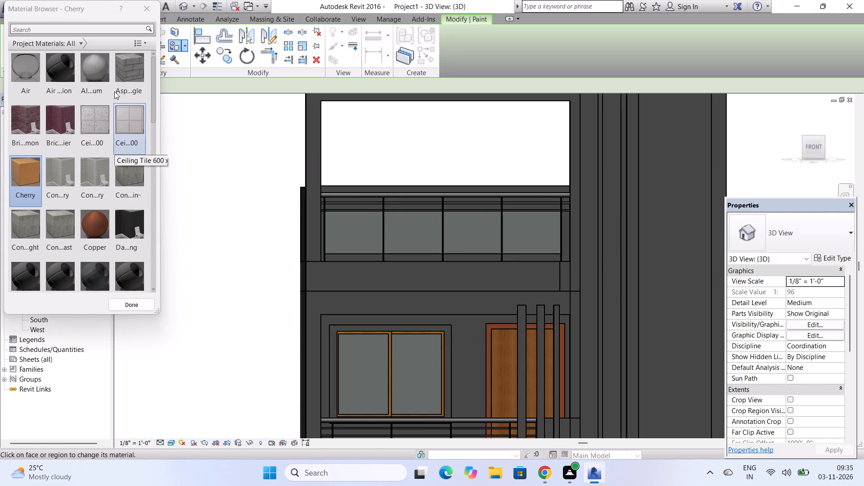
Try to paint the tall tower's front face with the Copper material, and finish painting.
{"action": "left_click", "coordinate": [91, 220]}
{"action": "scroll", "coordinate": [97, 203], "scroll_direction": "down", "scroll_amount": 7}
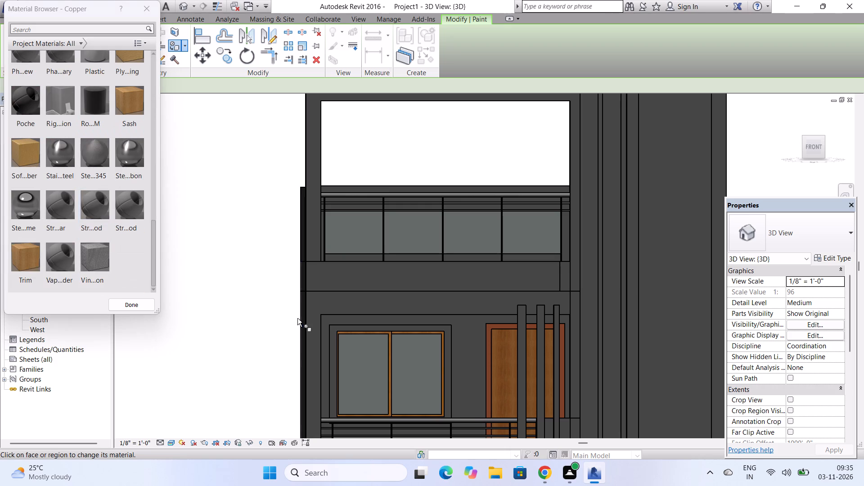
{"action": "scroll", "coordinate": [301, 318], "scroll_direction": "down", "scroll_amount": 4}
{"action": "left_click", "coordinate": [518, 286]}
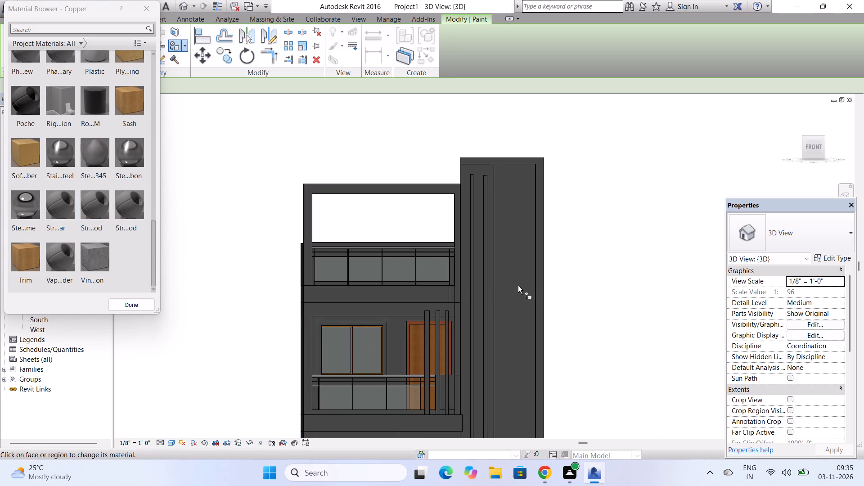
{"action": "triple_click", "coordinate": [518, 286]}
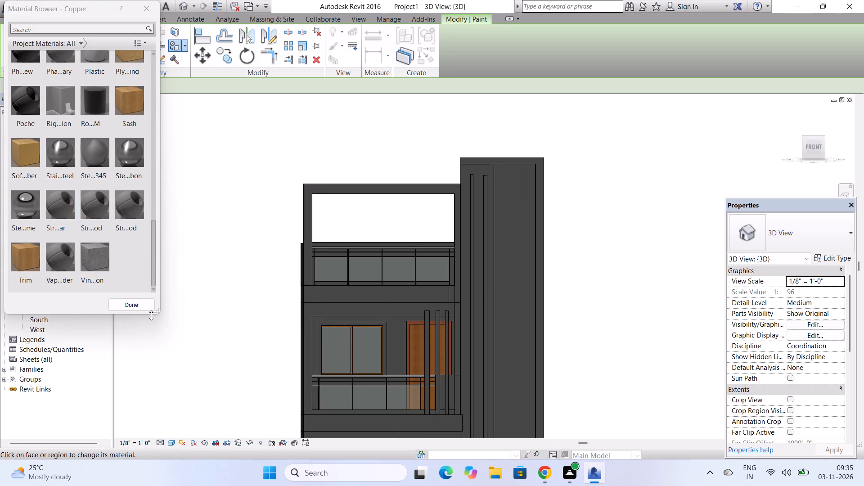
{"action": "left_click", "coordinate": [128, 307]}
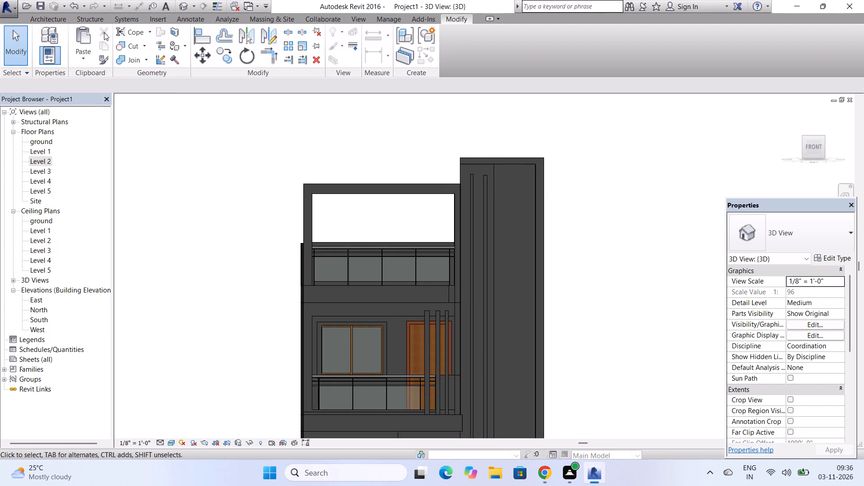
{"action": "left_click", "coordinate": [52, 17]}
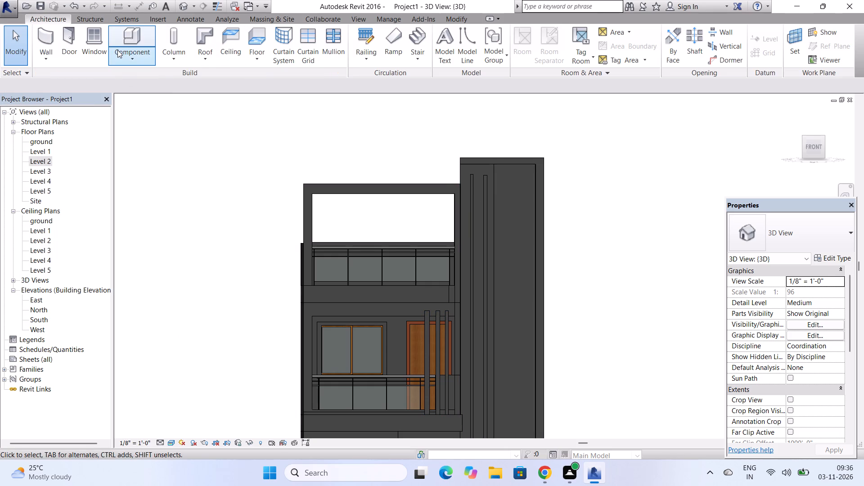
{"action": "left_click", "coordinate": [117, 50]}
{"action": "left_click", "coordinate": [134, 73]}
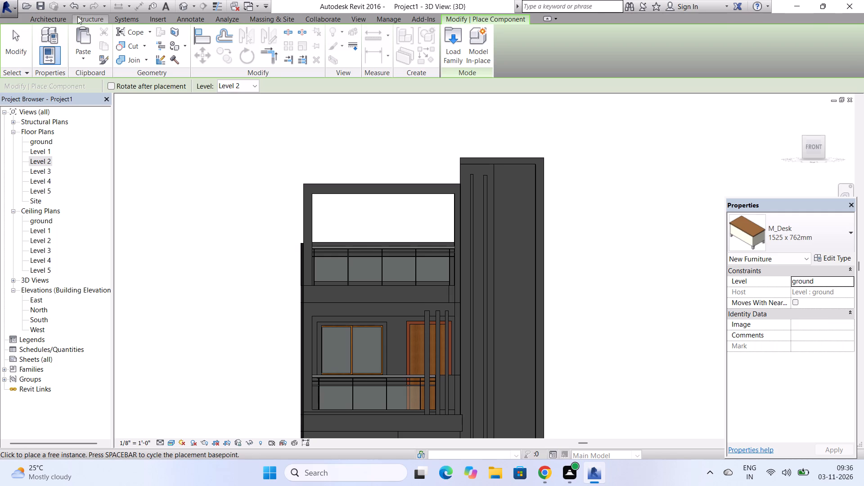
Start a new in-place model in the Walls category, keeping the suggested name.
{"action": "left_click", "coordinate": [61, 18]}
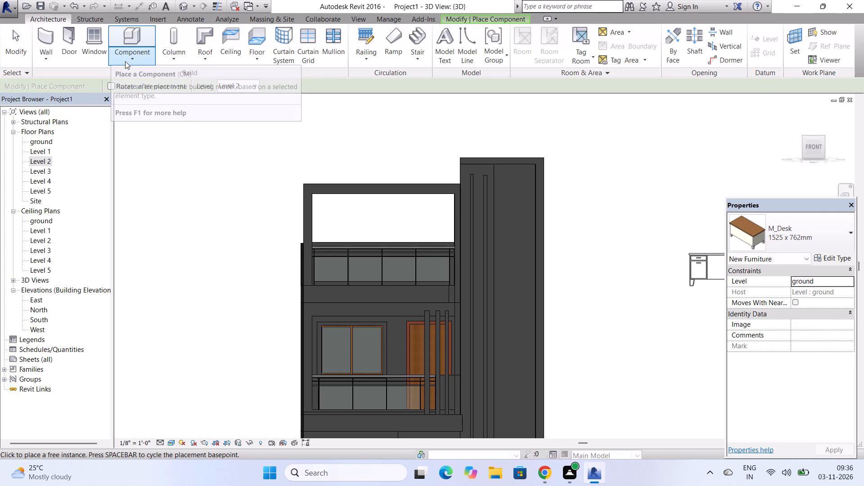
{"action": "left_click", "coordinate": [125, 61]}
{"action": "left_click", "coordinate": [148, 108]}
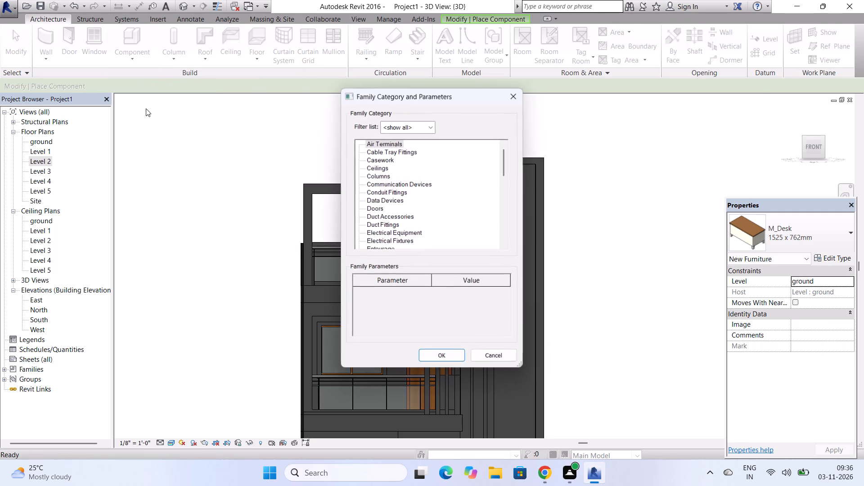
{"action": "scroll", "coordinate": [407, 169], "scroll_direction": "down", "scroll_amount": 20}
{"action": "scroll", "coordinate": [407, 169], "scroll_direction": "down", "scroll_amount": 1}
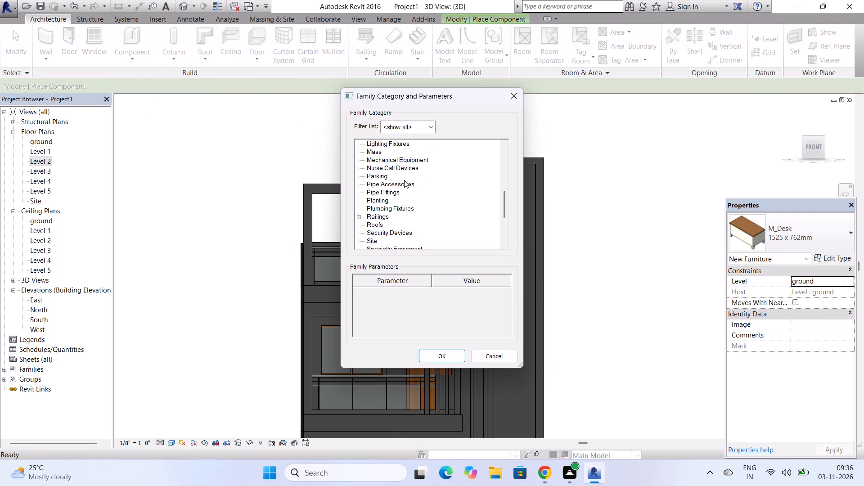
{"action": "scroll", "coordinate": [404, 180], "scroll_direction": "down", "scroll_amount": 16}
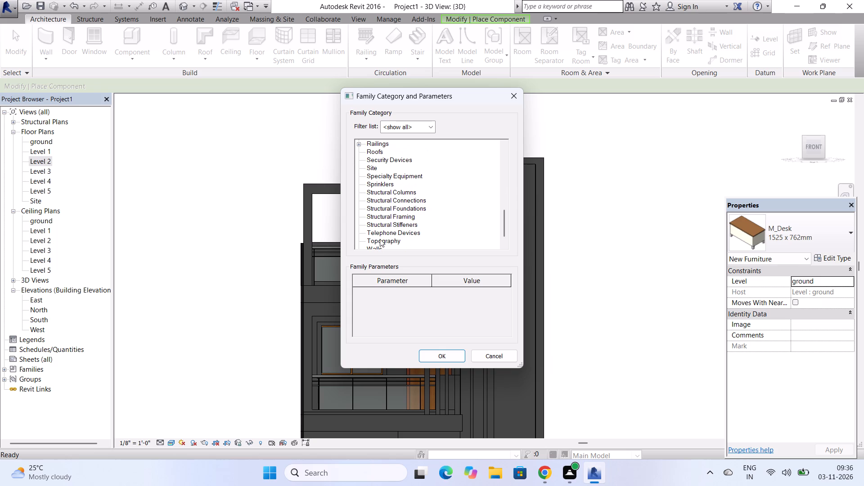
{"action": "left_click", "coordinate": [378, 230]}
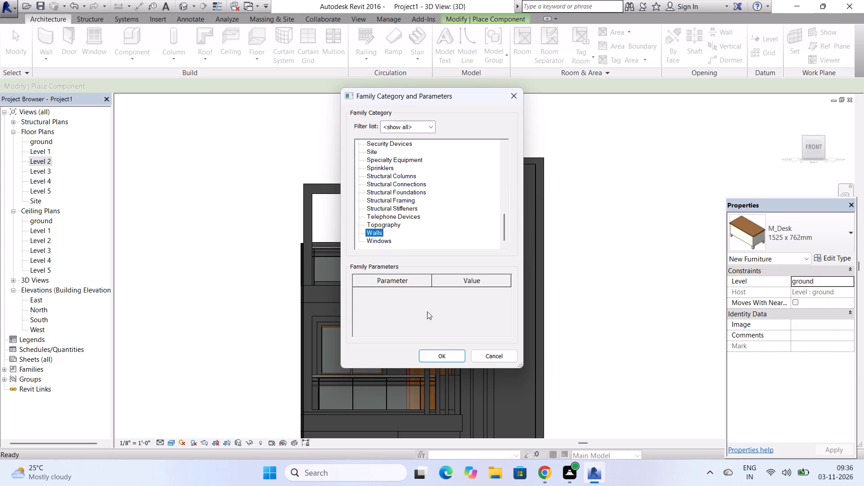
{"action": "left_click", "coordinate": [460, 360]}
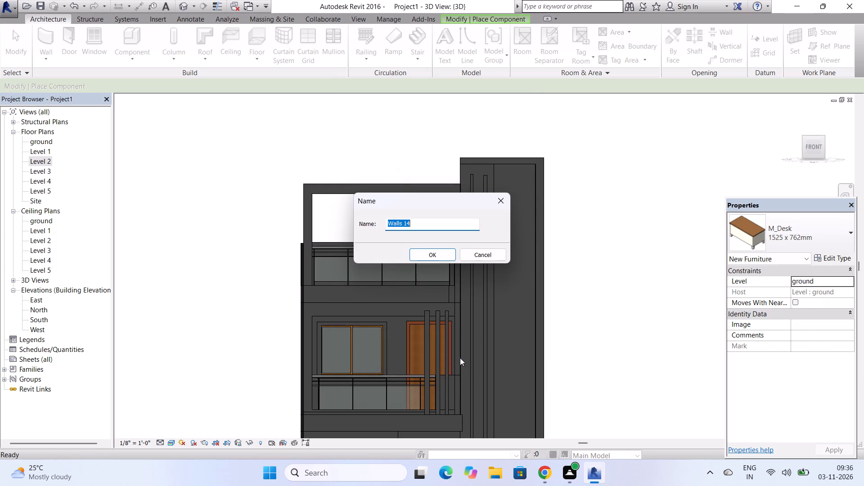
{"action": "left_click", "coordinate": [443, 252]}
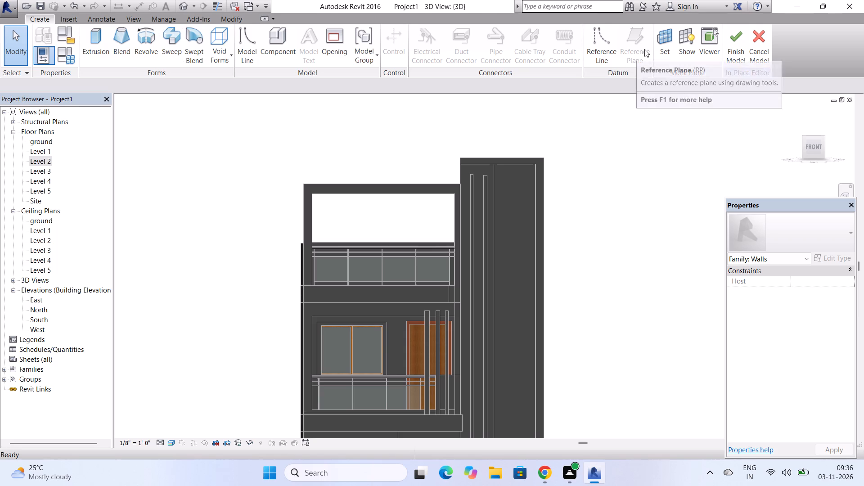
Set the work plane by picking the front face of the tall tower beside the balconies.
{"action": "left_click", "coordinate": [659, 46]}
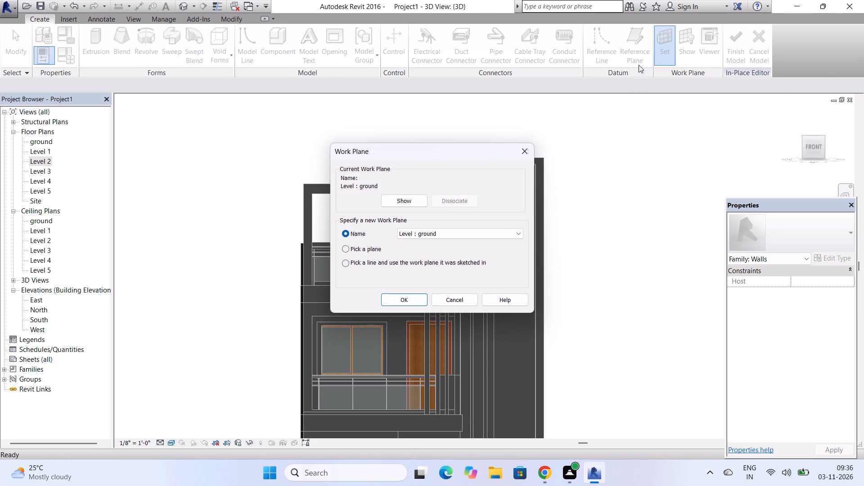
{"action": "left_click", "coordinate": [346, 250]}
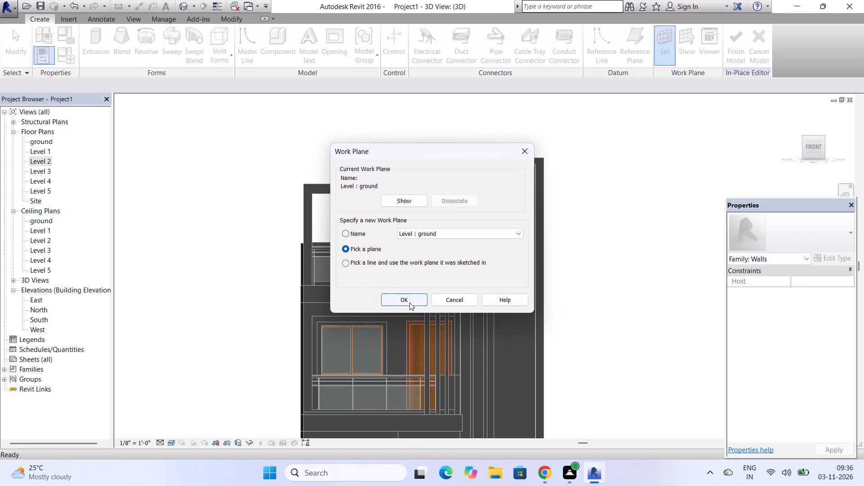
{"action": "left_click", "coordinate": [409, 302]}
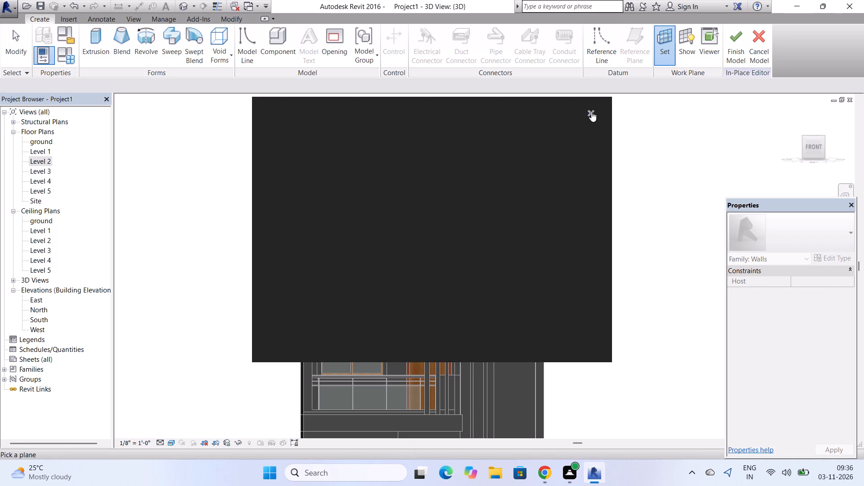
{"action": "left_click", "coordinate": [591, 112]}
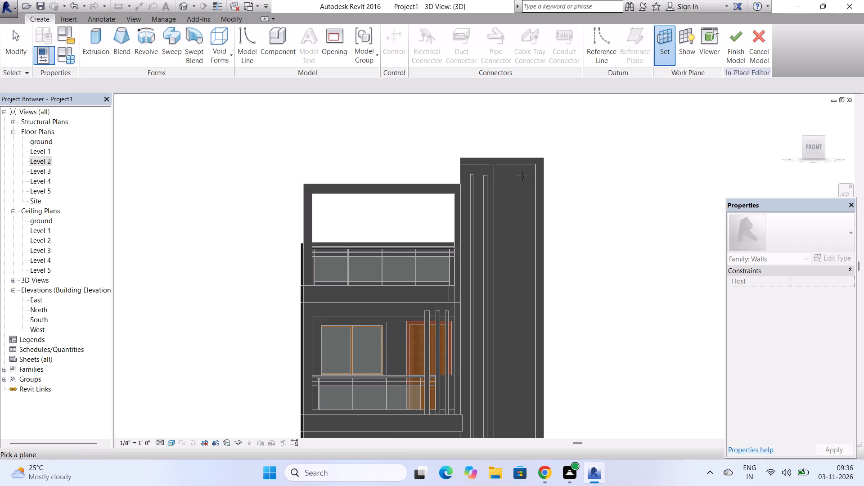
{"action": "scroll", "coordinate": [524, 174], "scroll_direction": "up", "scroll_amount": 4}
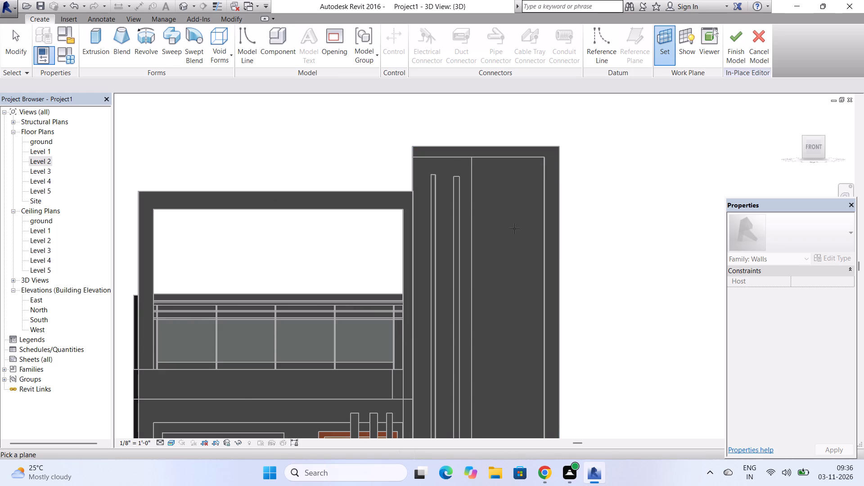
{"action": "scroll", "coordinate": [514, 229], "scroll_direction": "down", "scroll_amount": 4}
{"action": "left_click", "coordinate": [488, 240]}
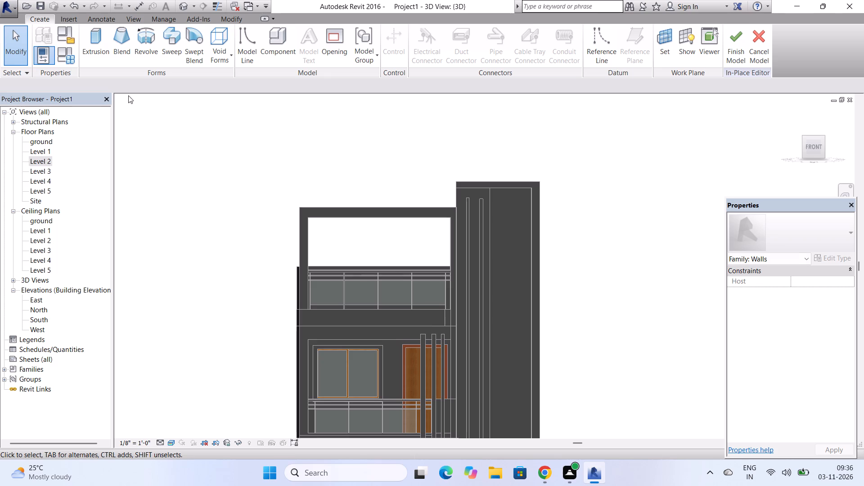
Start an extrusion and sketch a small six-sided circumscribed polygon near the top of the tower's wide front panel.
{"action": "left_click", "coordinate": [100, 35]}
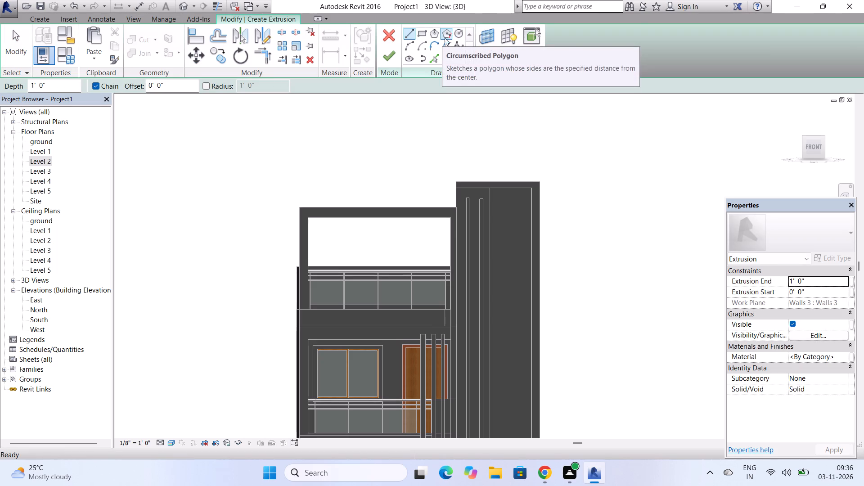
{"action": "left_click", "coordinate": [451, 34]}
{"action": "scroll", "coordinate": [507, 259], "scroll_direction": "up", "scroll_amount": 2}
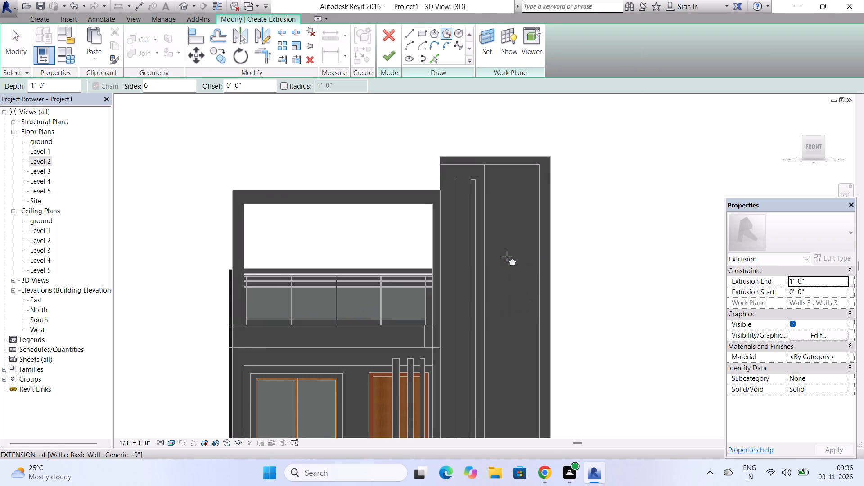
{"action": "scroll", "coordinate": [502, 178], "scroll_direction": "up", "scroll_amount": 2}
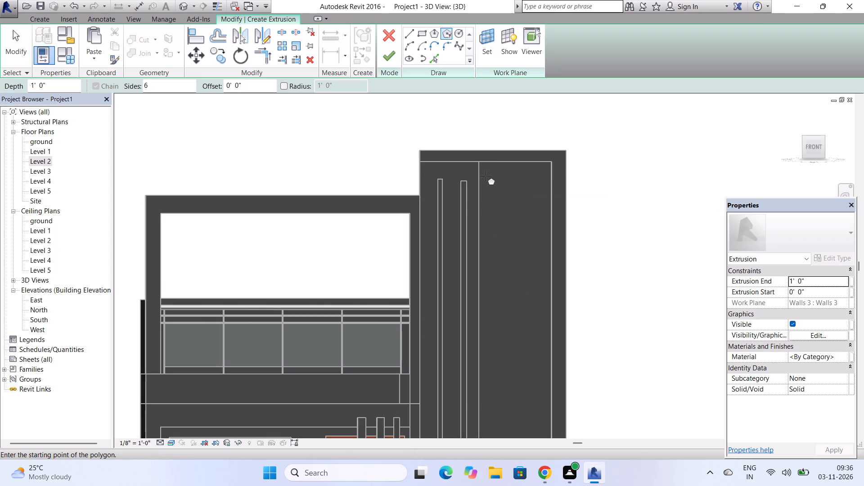
{"action": "left_click", "coordinate": [486, 175]}
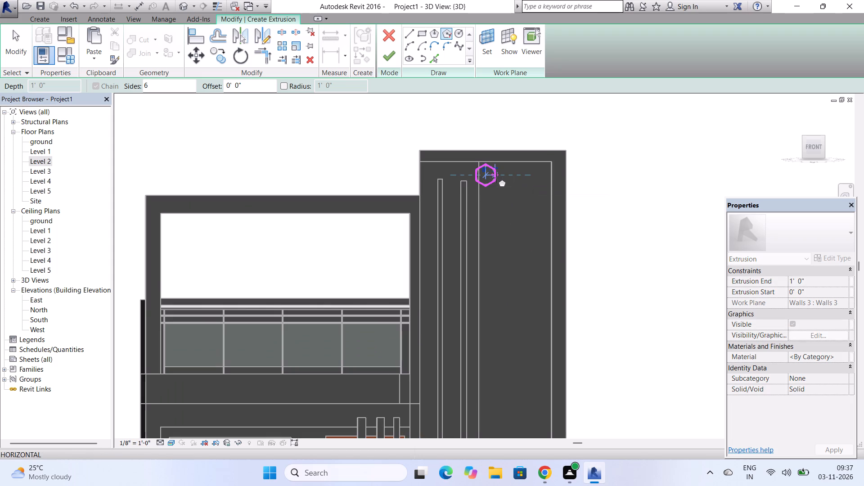
{"action": "key", "text": "Escape"}
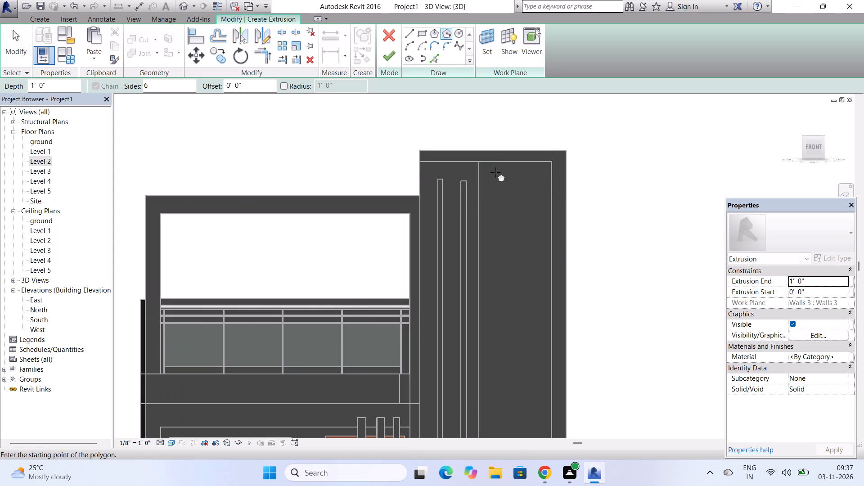
{"action": "left_click", "coordinate": [497, 172]}
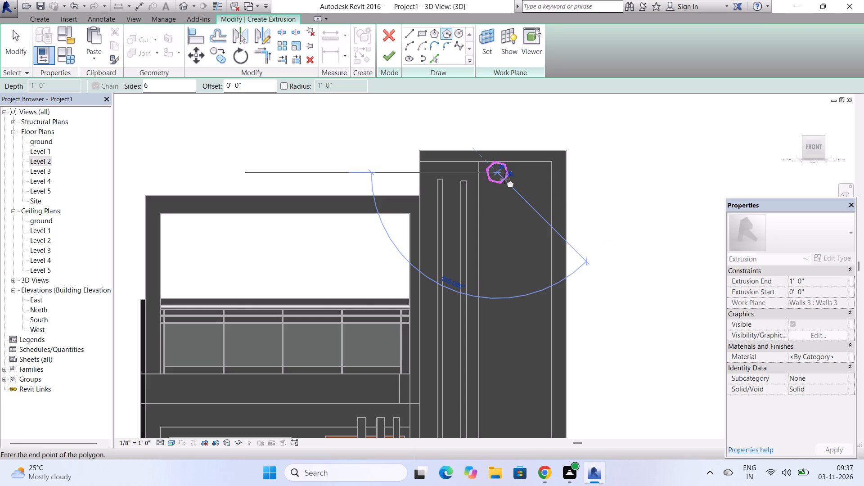
{"action": "left_click", "coordinate": [502, 179]}
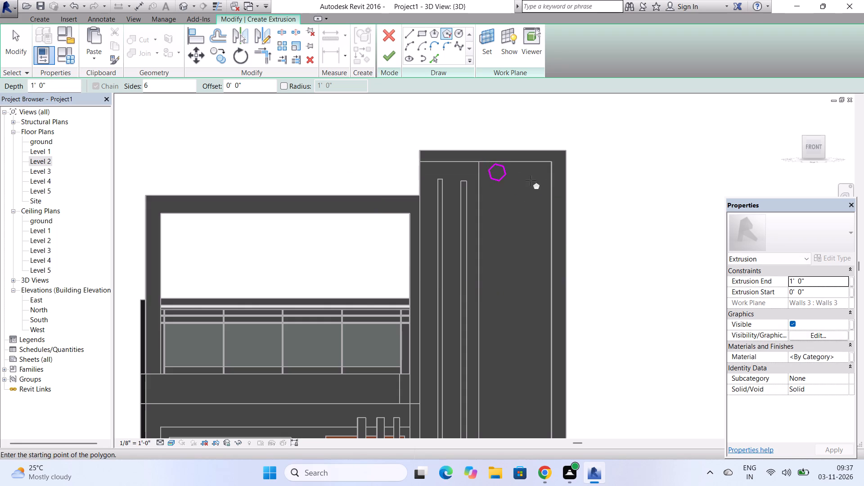
Sketch a second small hexagon just beside the first one near the top of the tower's wide front panel.
{"action": "scroll", "coordinate": [511, 173], "scroll_direction": "up", "scroll_amount": 4}
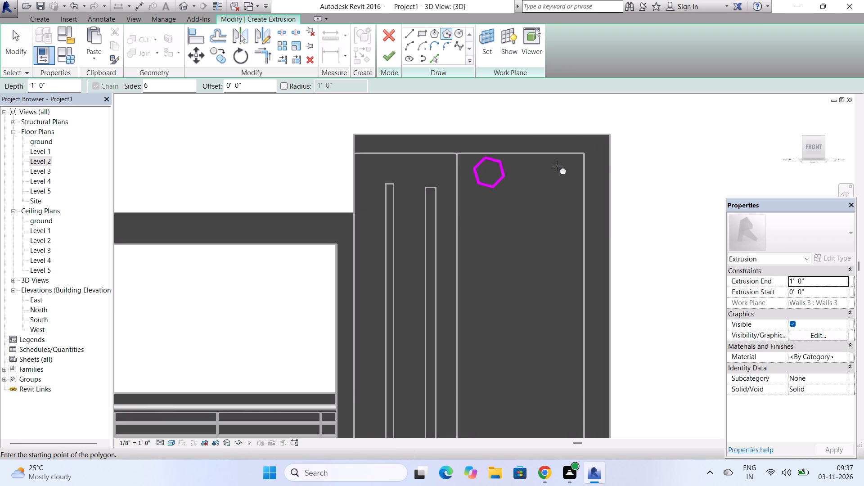
{"action": "left_click", "coordinate": [557, 166]}
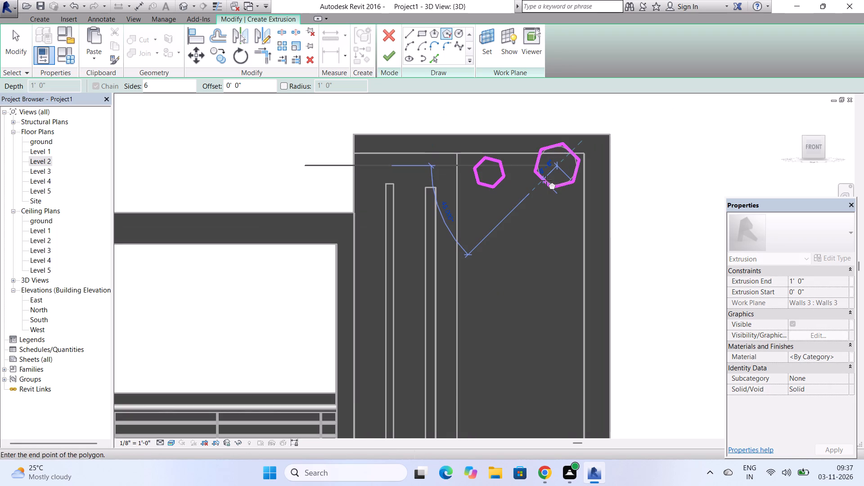
{"action": "key", "text": "Escape"}
{"action": "left_click", "coordinate": [525, 182]}
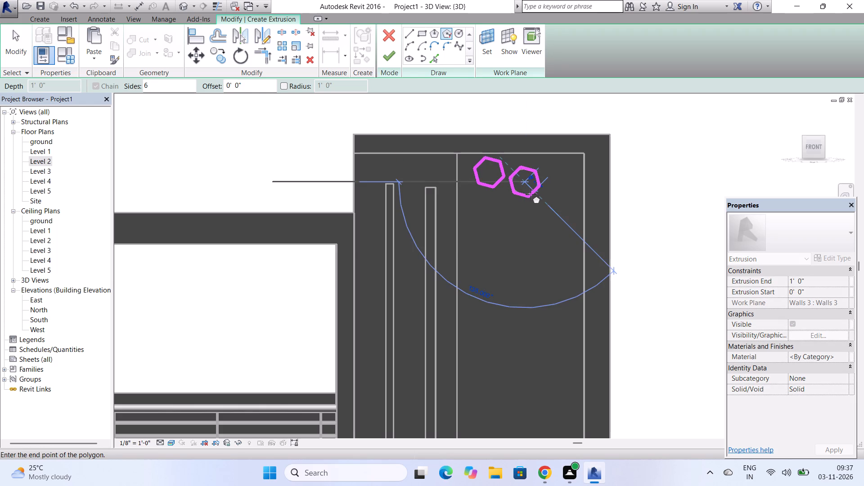
{"action": "left_click", "coordinate": [531, 194]}
Sketch two larger hexagons side by side below the small pair on the tower's front panel.
{"action": "scroll", "coordinate": [530, 166], "scroll_direction": "down", "scroll_amount": 4}
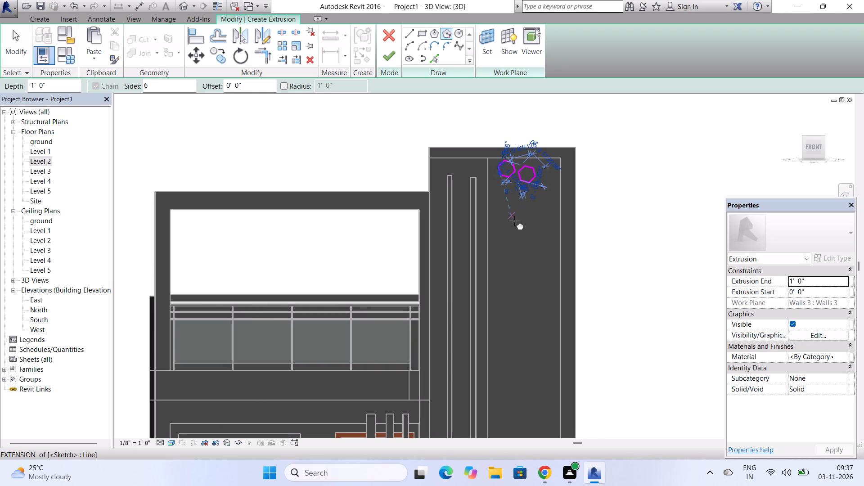
{"action": "scroll", "coordinate": [514, 221], "scroll_direction": "up", "scroll_amount": 1}
{"action": "left_click", "coordinate": [511, 208]}
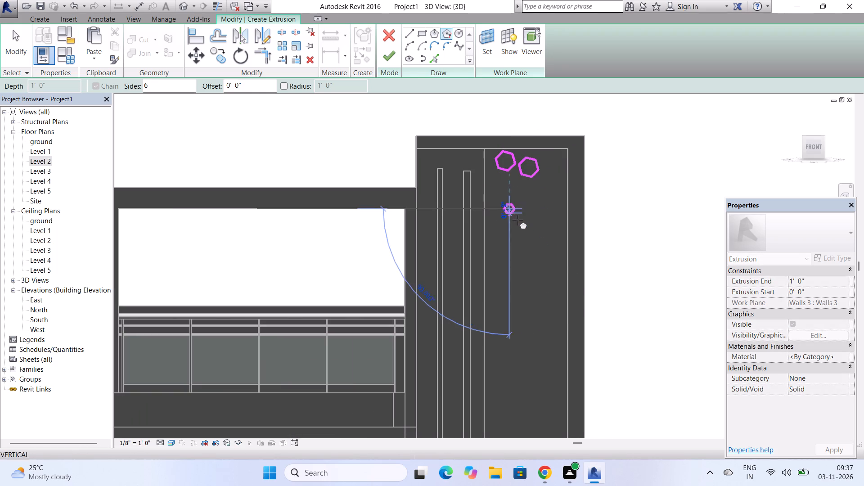
{"action": "left_click", "coordinate": [517, 220]}
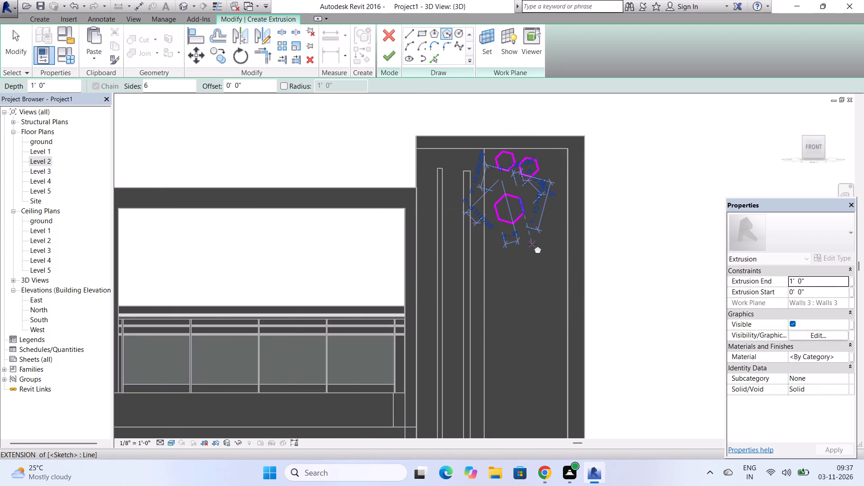
{"action": "scroll", "coordinate": [532, 244], "scroll_direction": "down", "scroll_amount": 1}
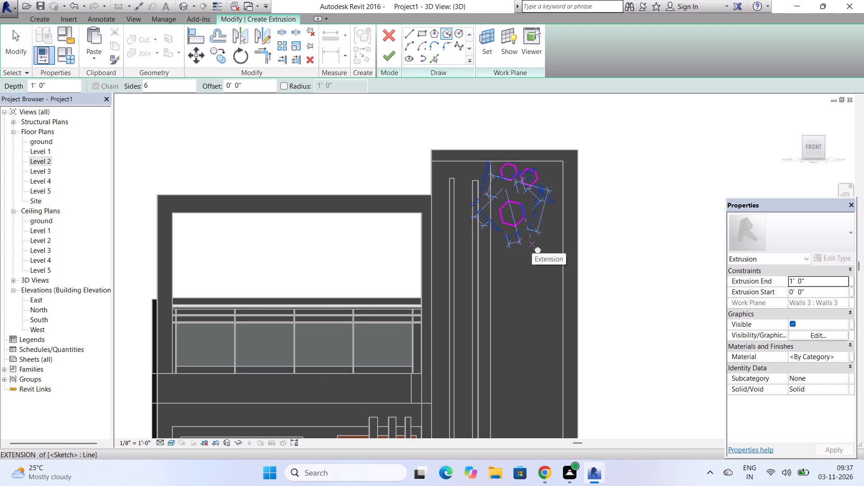
{"action": "left_click", "coordinate": [543, 224]}
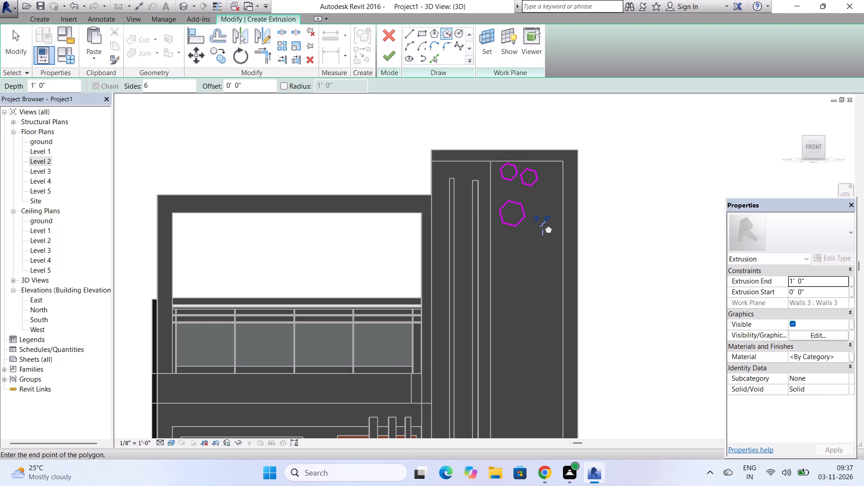
{"action": "left_click", "coordinate": [537, 231]}
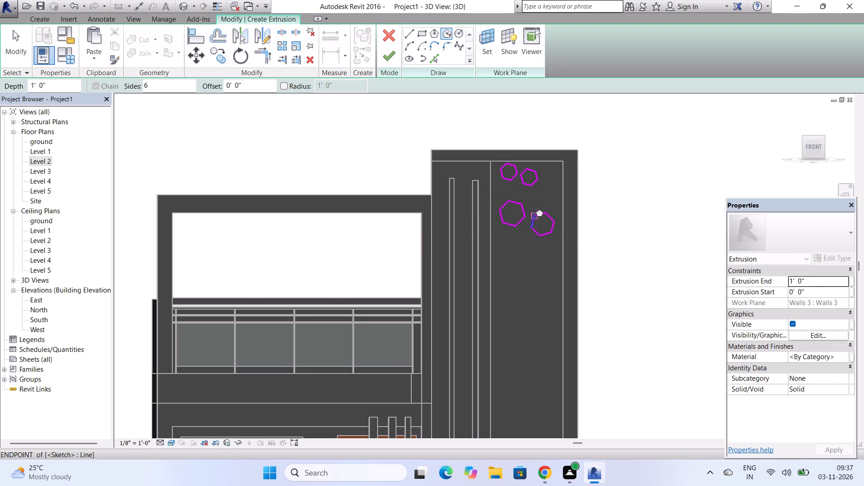
Sketch a third small hexagon diagonally below the second, above the right-hand larger hexagon.
{"action": "scroll", "coordinate": [537, 196], "scroll_direction": "up", "scroll_amount": 3}
{"action": "left_click", "coordinate": [537, 196]}
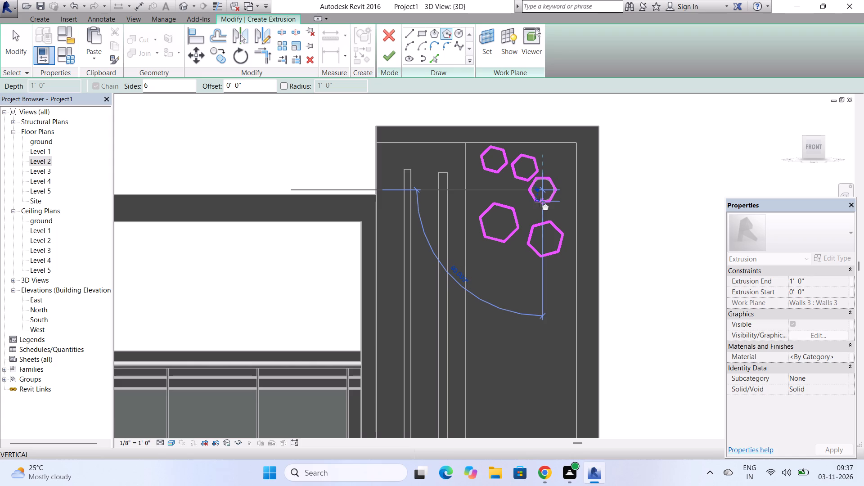
{"action": "left_click", "coordinate": [538, 200]}
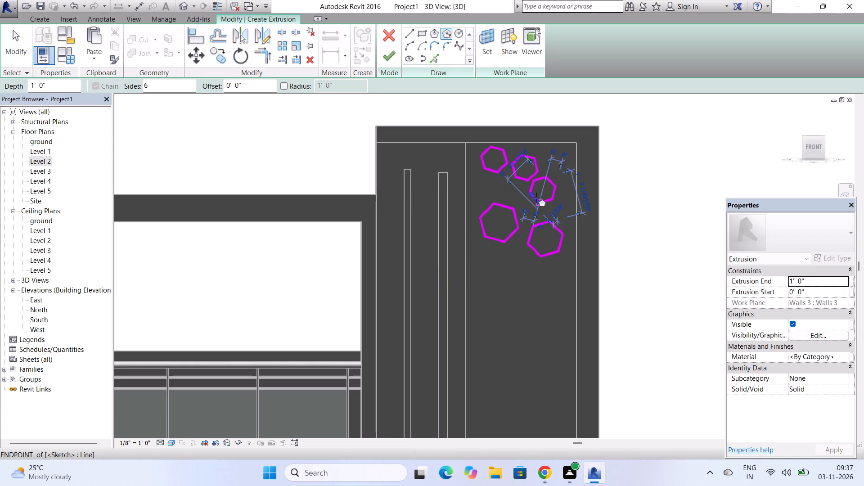
Sketch a medium hexagon under the left larger one and a much bigger hexagon diagonally below it, dismissing the pop-up window.
{"action": "scroll", "coordinate": [514, 182], "scroll_direction": "down", "scroll_amount": 5}
{"action": "scroll", "coordinate": [506, 265], "scroll_direction": "up", "scroll_amount": 1}
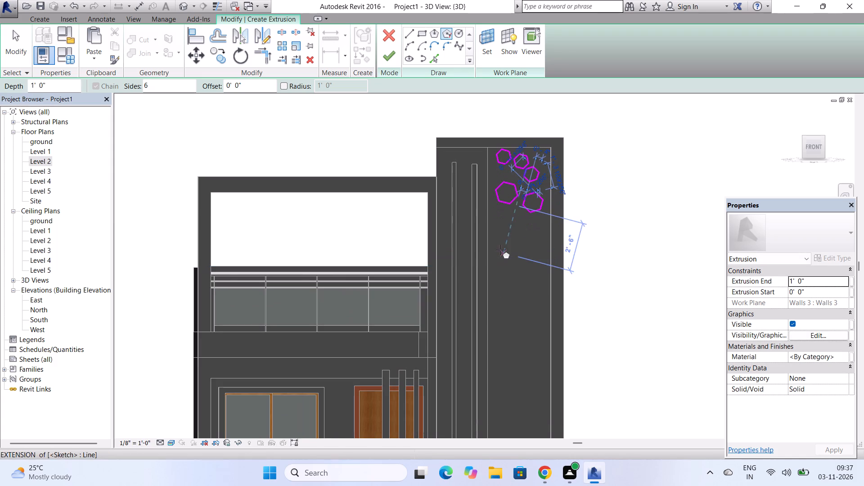
{"action": "left_click", "coordinate": [507, 228]}
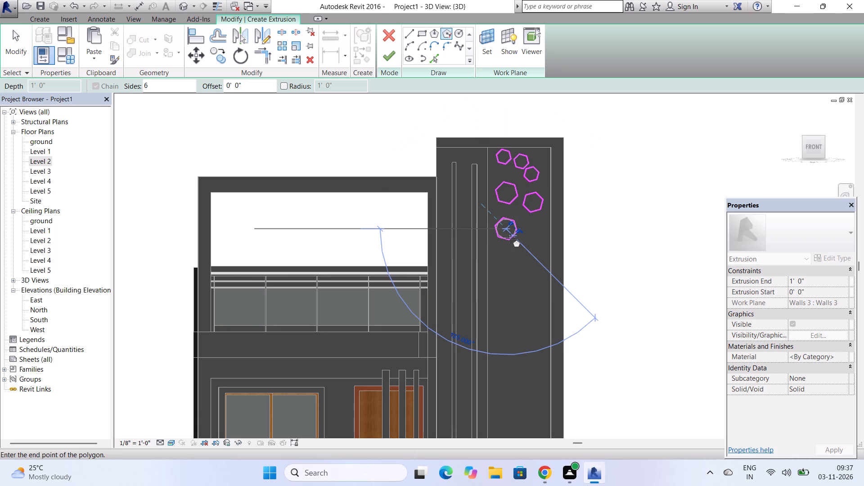
{"action": "left_click", "coordinate": [511, 238]}
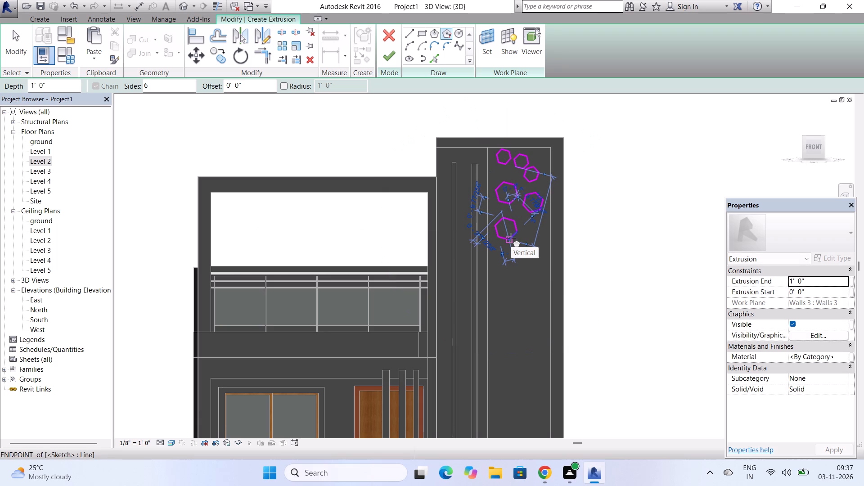
{"action": "left_click", "coordinate": [529, 260]}
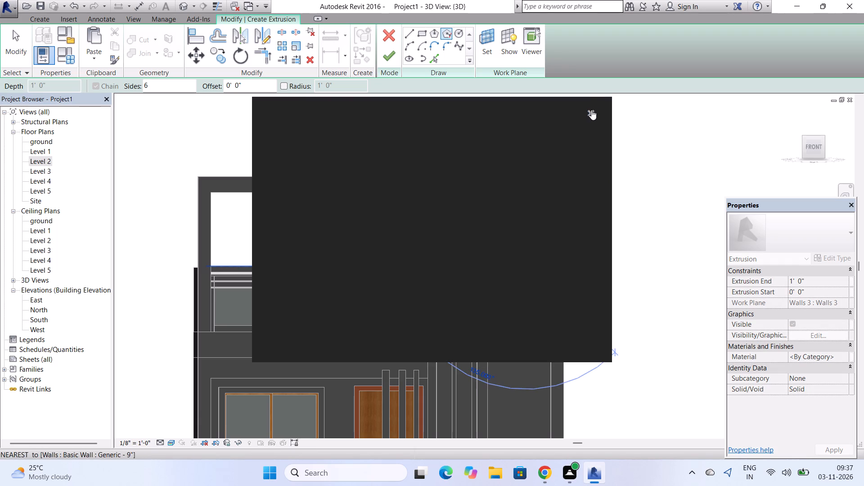
{"action": "left_click", "coordinate": [591, 110]}
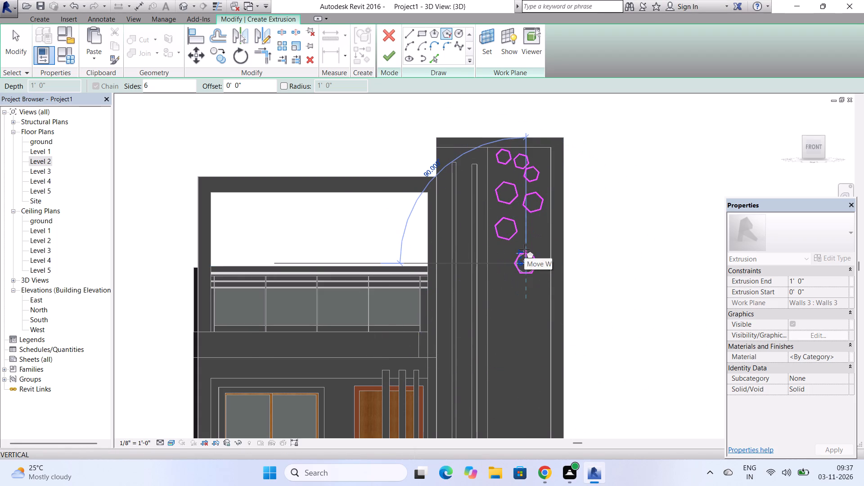
{"action": "left_click", "coordinate": [527, 243]}
Sketch a smaller hexagon below the biggest one, toward the left side of the tower's wide front panel.
{"action": "scroll", "coordinate": [525, 183], "scroll_direction": "down", "scroll_amount": 1}
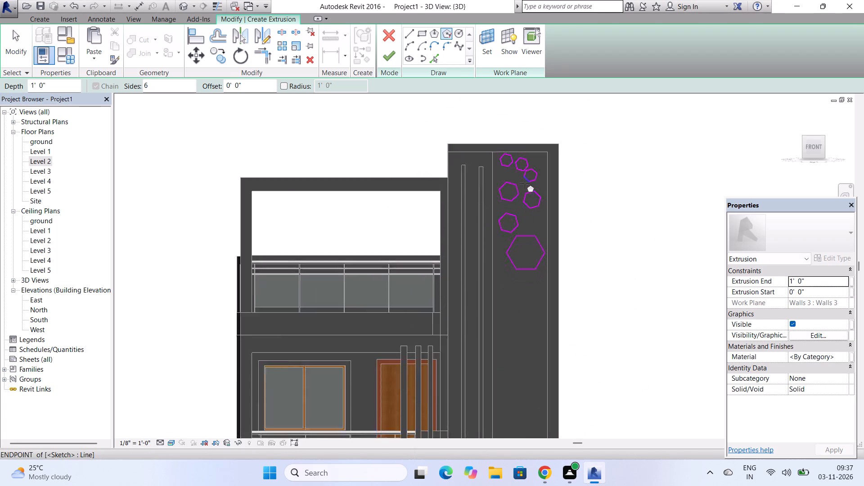
{"action": "scroll", "coordinate": [525, 183], "scroll_direction": "down", "scroll_amount": 1}
{"action": "scroll", "coordinate": [512, 221], "scroll_direction": "down", "scroll_amount": 2}
{"action": "scroll", "coordinate": [513, 279], "scroll_direction": "up", "scroll_amount": 3}
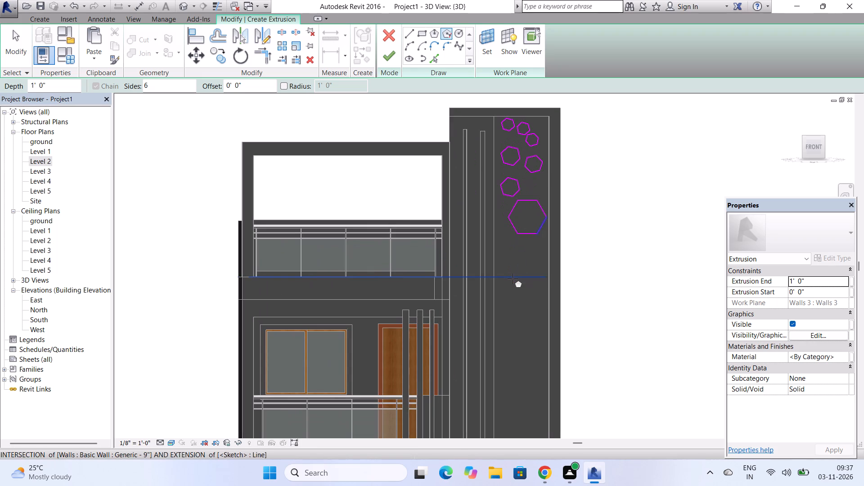
{"action": "scroll", "coordinate": [506, 275], "scroll_direction": "up", "scroll_amount": 1}
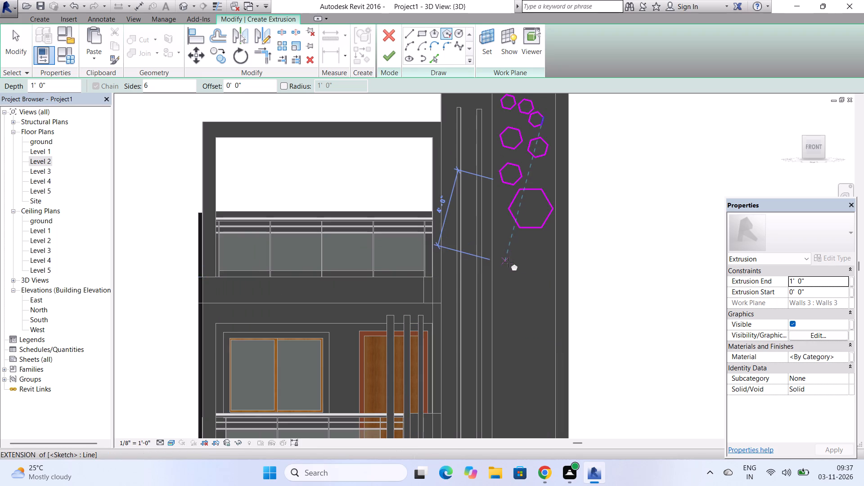
{"action": "left_click", "coordinate": [509, 273]}
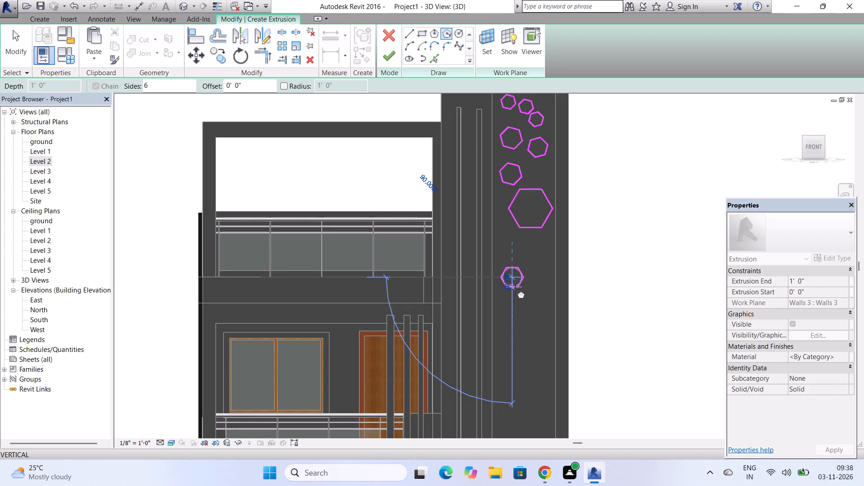
{"action": "left_click", "coordinate": [515, 289]}
Sketch a medium hexagon with vertical sides below the last one, close to the panel's right edge.
{"action": "scroll", "coordinate": [504, 219], "scroll_direction": "down", "scroll_amount": 2}
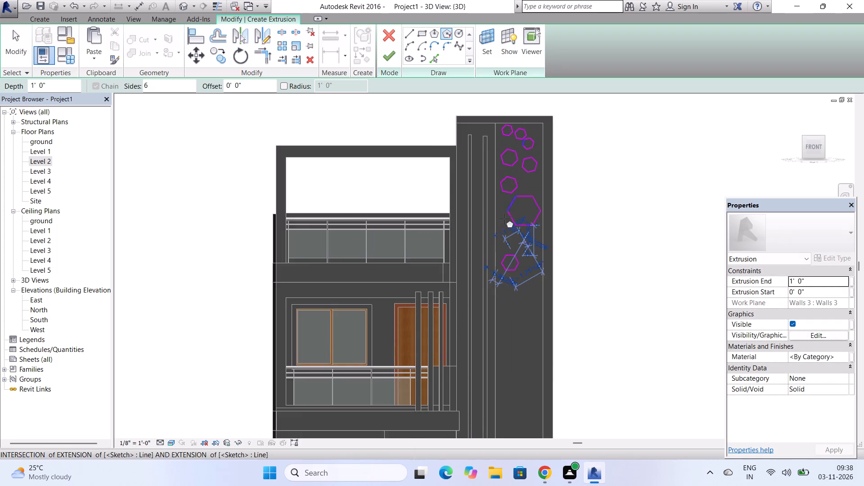
{"action": "scroll", "coordinate": [504, 219], "scroll_direction": "down", "scroll_amount": 2}
{"action": "scroll", "coordinate": [510, 310], "scroll_direction": "up", "scroll_amount": 4}
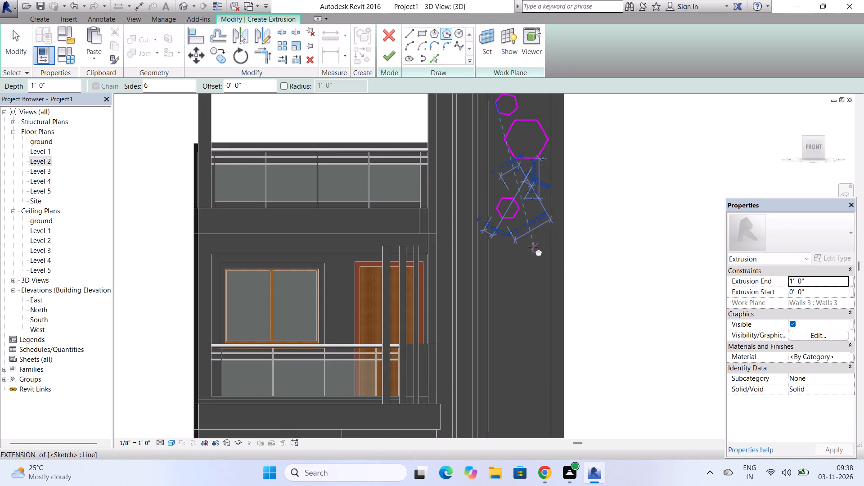
{"action": "left_click", "coordinate": [533, 247]}
{"action": "left_click", "coordinate": [523, 248]}
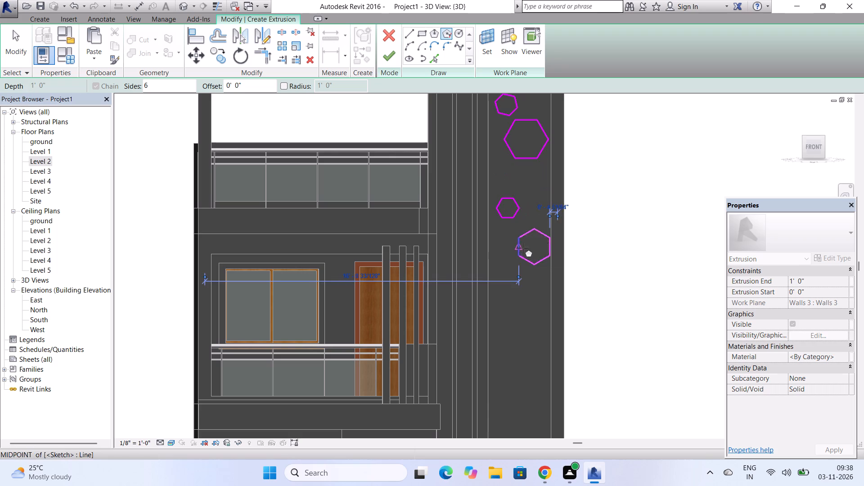
{"action": "scroll", "coordinate": [500, 224], "scroll_direction": "down", "scroll_amount": 4}
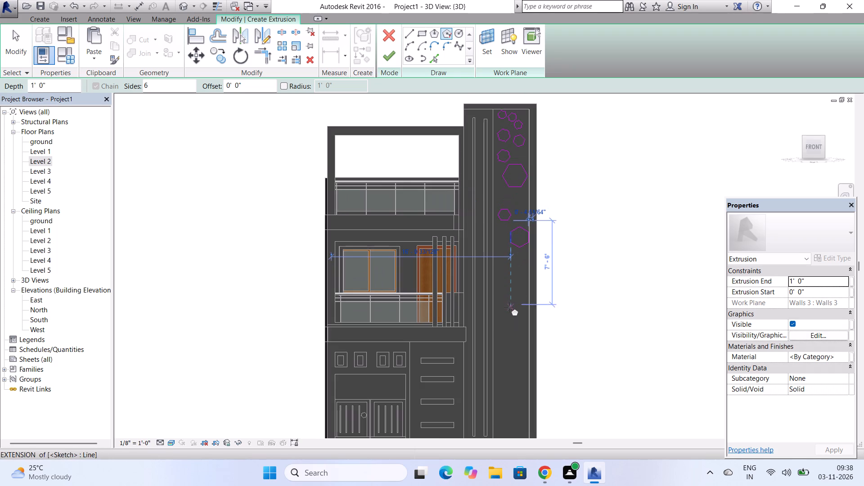
{"action": "scroll", "coordinate": [506, 307], "scroll_direction": "up", "scroll_amount": 3}
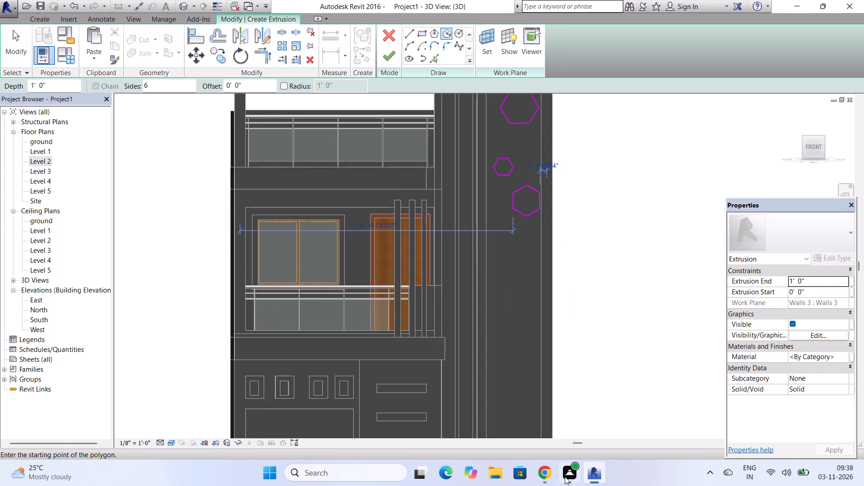
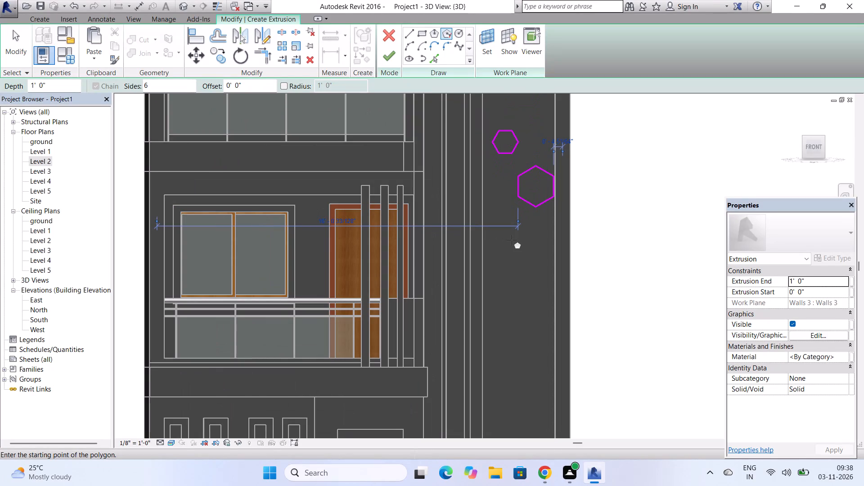
Sketch a medium tilted hexagon below the large vertical-sided one, near the panel's left edge, and a tiny hexagon above it.
{"action": "left_click", "coordinate": [504, 240]}
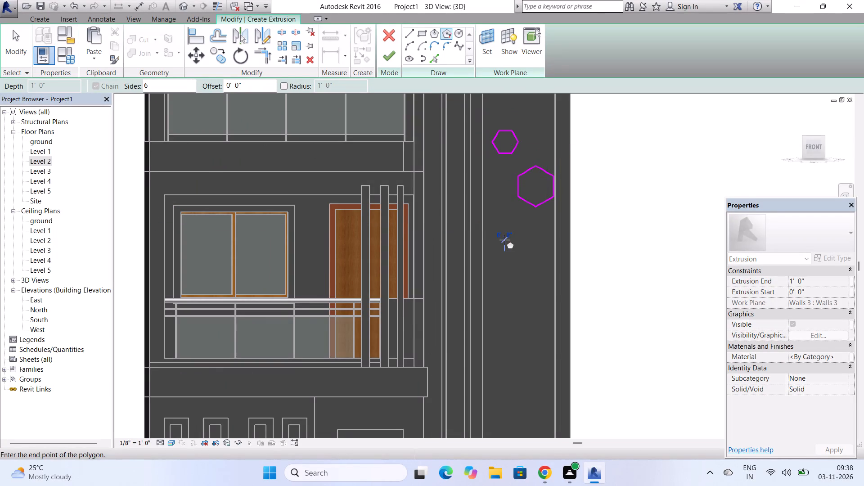
{"action": "left_click", "coordinate": [511, 252]}
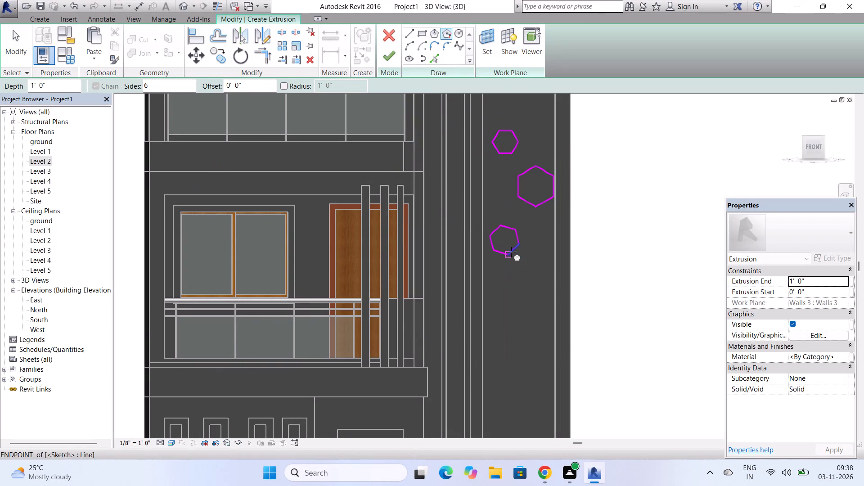
{"action": "scroll", "coordinate": [488, 162], "scroll_direction": "up", "scroll_amount": 4}
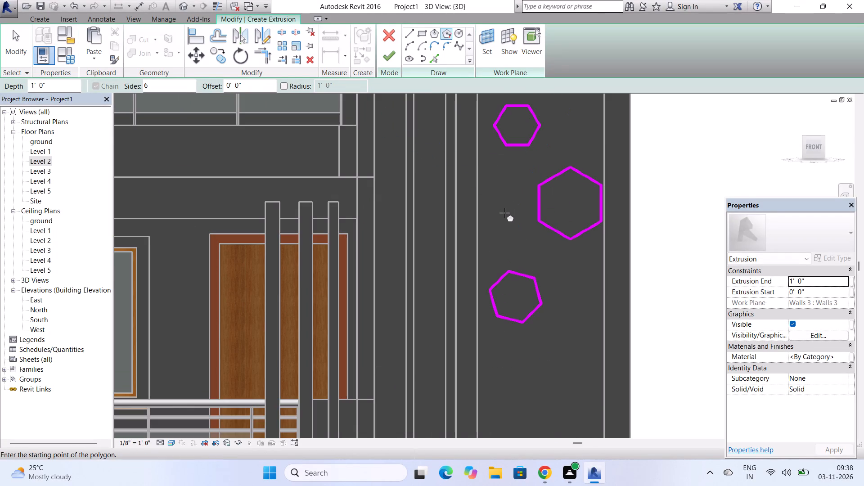
{"action": "left_click", "coordinate": [500, 214]}
{"action": "left_click", "coordinate": [505, 222]}
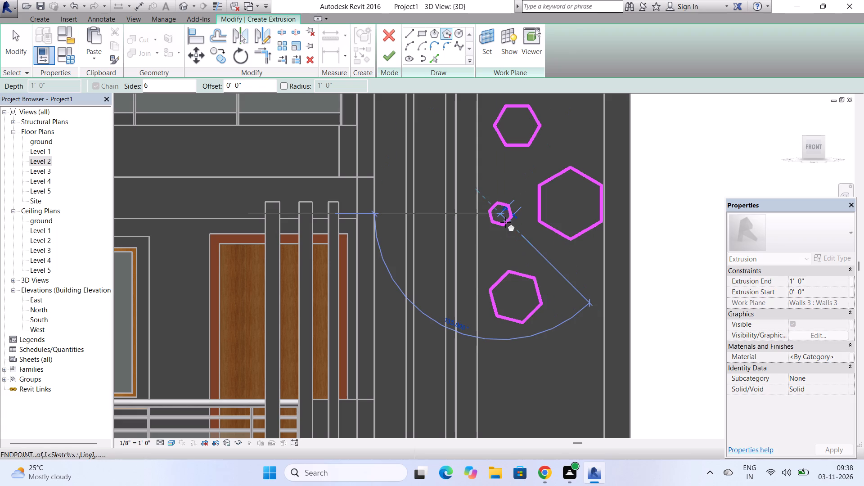
Sketch a small flat-topped hexagon on the tower panel directly below the medium tilted hexagon.
{"action": "scroll", "coordinate": [506, 254], "scroll_direction": "down", "scroll_amount": 2}
{"action": "scroll", "coordinate": [525, 155], "scroll_direction": "down", "scroll_amount": 6}
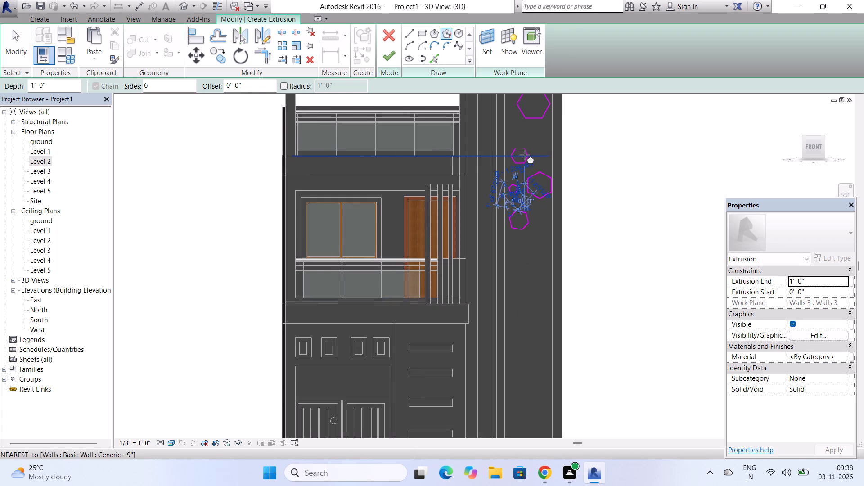
{"action": "scroll", "coordinate": [525, 155], "scroll_direction": "down", "scroll_amount": 3}
{"action": "scroll", "coordinate": [524, 209], "scroll_direction": "up", "scroll_amount": 7}
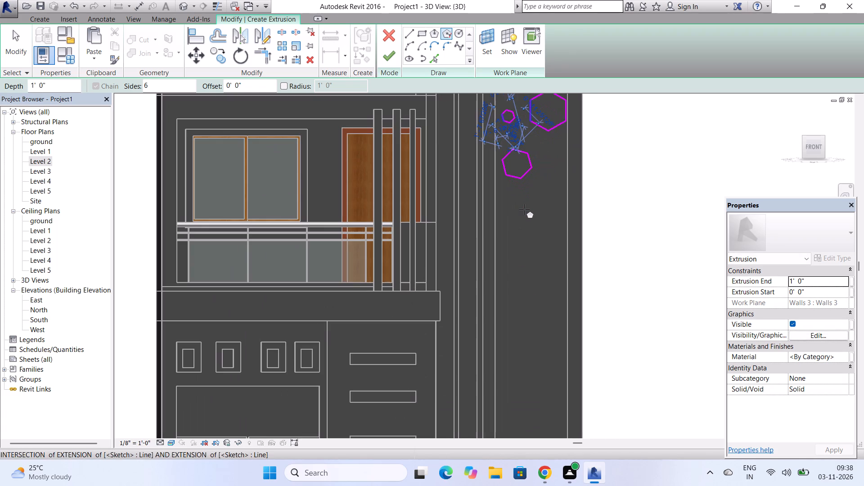
{"action": "left_click", "coordinate": [523, 205]}
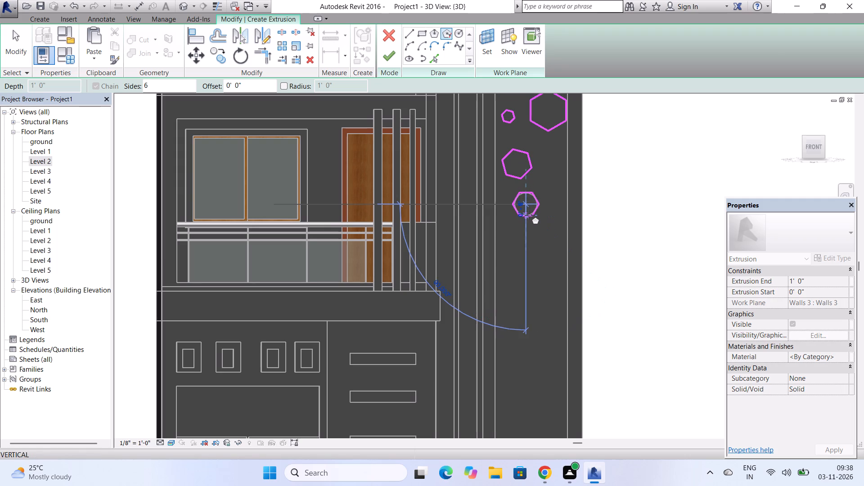
{"action": "left_click", "coordinate": [530, 215]}
Sketch a slightly smaller tilted hexagon immediately to the right of the medium tilted one.
{"action": "scroll", "coordinate": [530, 215], "scroll_direction": "down", "scroll_amount": 2}
{"action": "scroll", "coordinate": [534, 178], "scroll_direction": "up", "scroll_amount": 4}
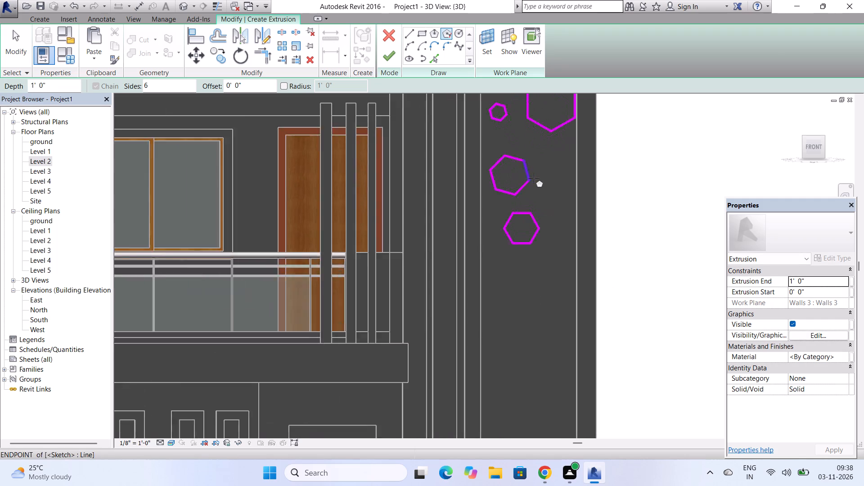
{"action": "scroll", "coordinate": [534, 178], "scroll_direction": "up", "scroll_amount": 1}
{"action": "left_click", "coordinate": [553, 175]}
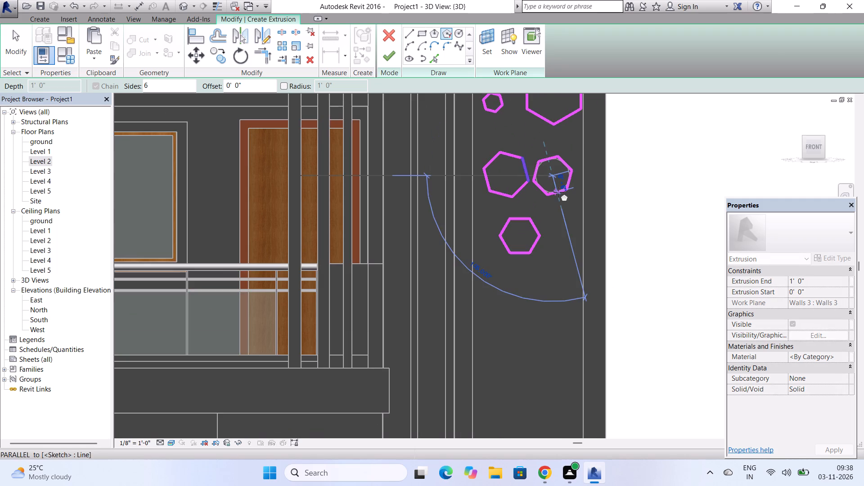
{"action": "left_click", "coordinate": [558, 192]}
Sketch a small vertical-sided hexagon lower down against the panel's left edge, dismissing the pop-up window.
{"action": "scroll", "coordinate": [541, 175], "scroll_direction": "down", "scroll_amount": 7}
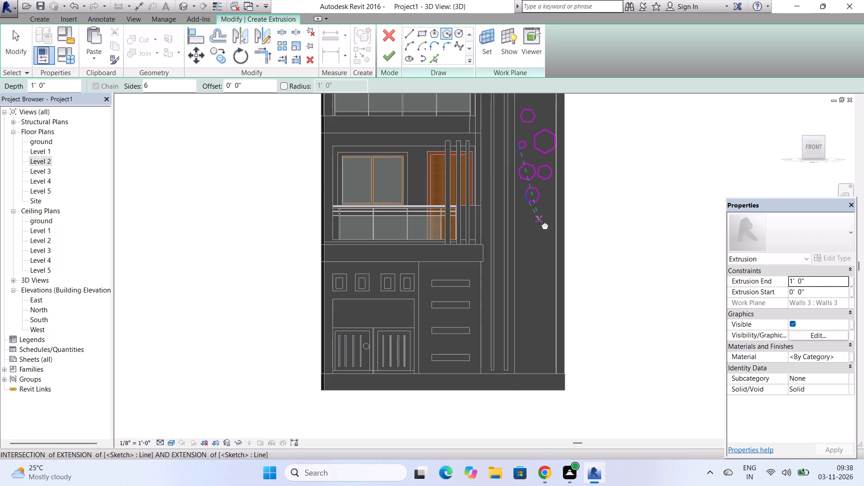
{"action": "scroll", "coordinate": [539, 225], "scroll_direction": "up", "scroll_amount": 4}
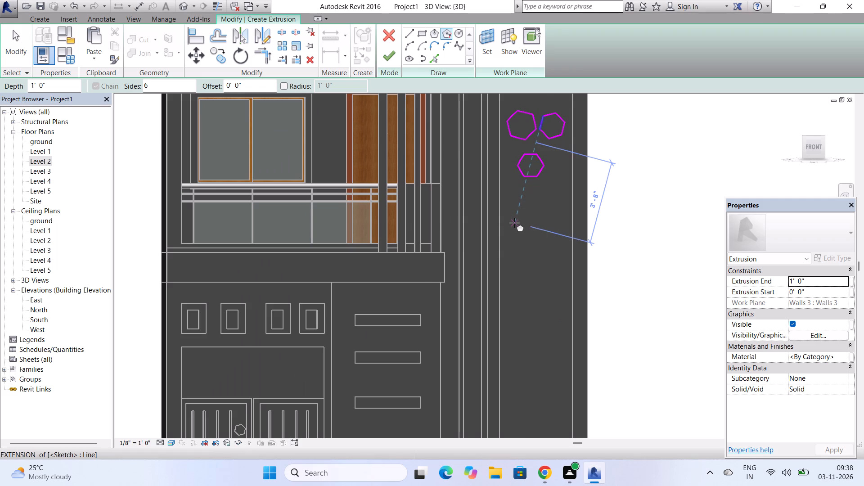
{"action": "left_click", "coordinate": [514, 223]}
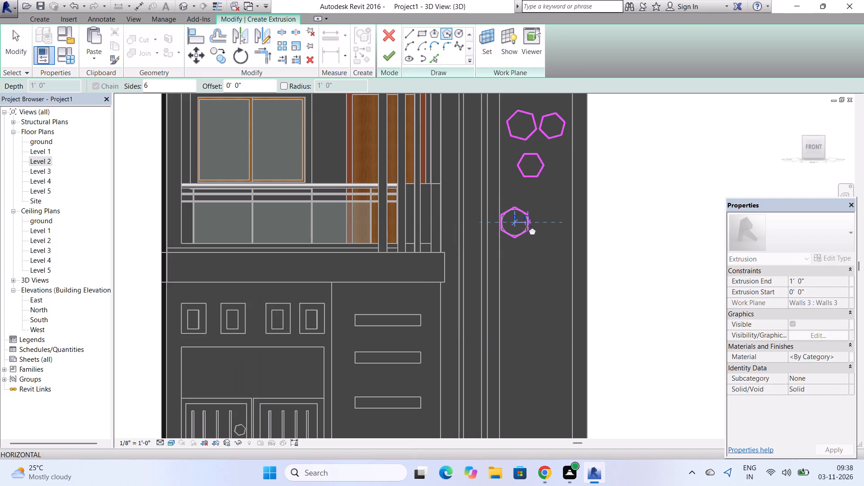
{"action": "left_click", "coordinate": [526, 226]}
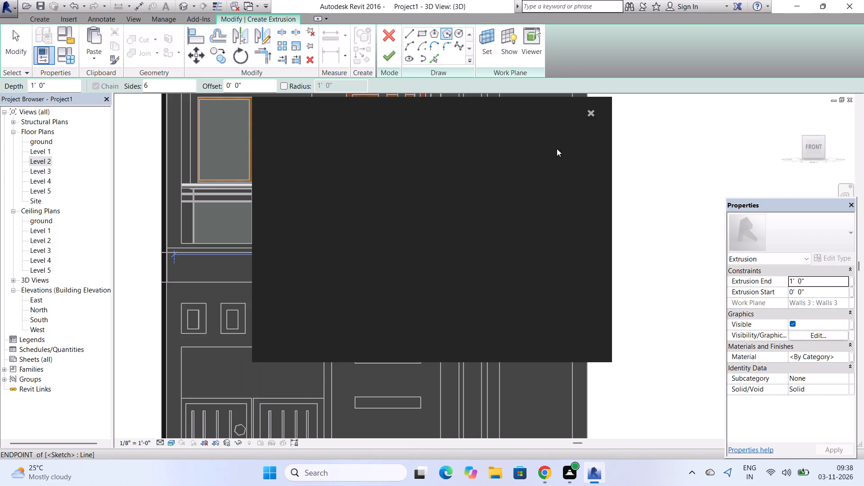
{"action": "left_click", "coordinate": [592, 114]}
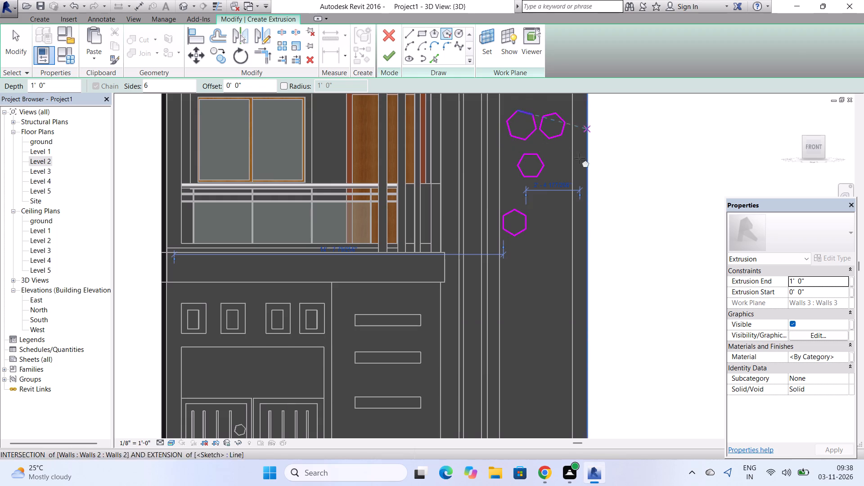
Sketch a flat-topped hexagon of similar size to the right of the small vertical-sided one, leaving its dimensions unedited.
{"action": "scroll", "coordinate": [556, 235], "scroll_direction": "up", "scroll_amount": 3}
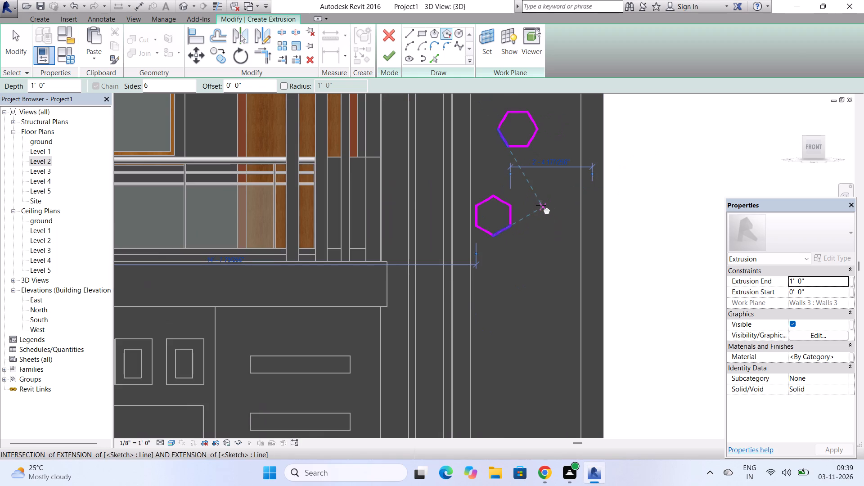
{"action": "left_click", "coordinate": [541, 205]}
{"action": "left_click", "coordinate": [543, 224]}
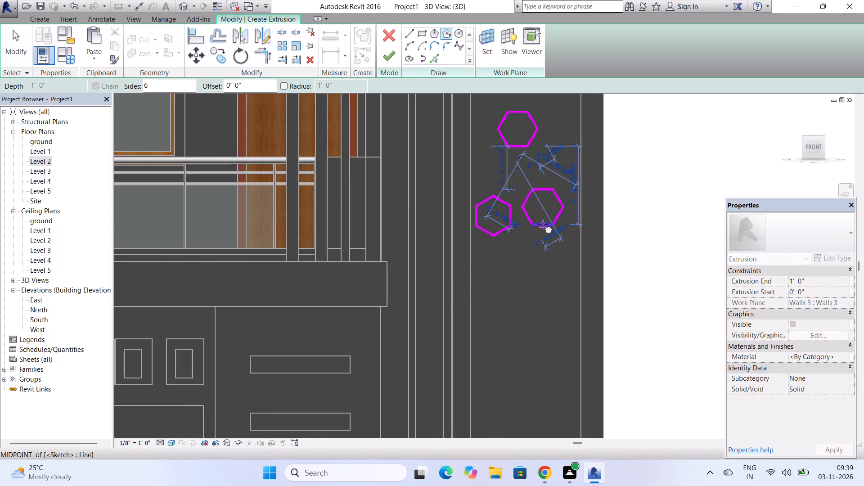
{"action": "scroll", "coordinate": [529, 266], "scroll_direction": "down", "scroll_amount": 2}
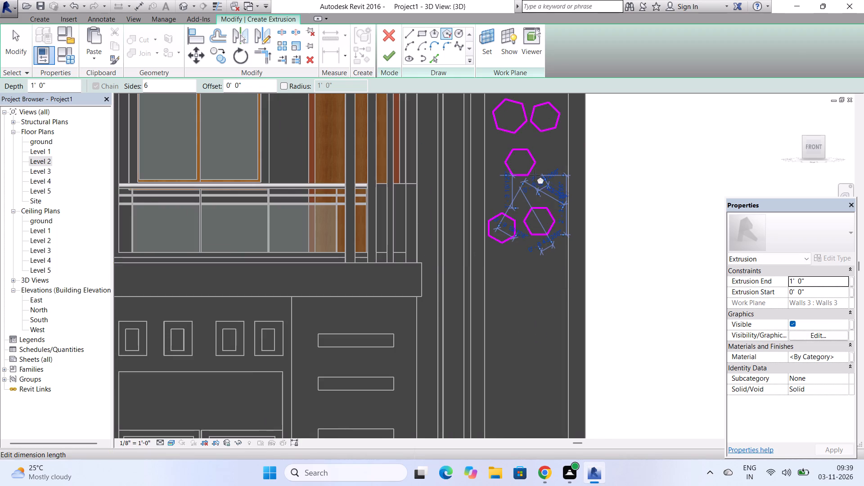
{"action": "scroll", "coordinate": [536, 172], "scroll_direction": "up", "scroll_amount": 4}
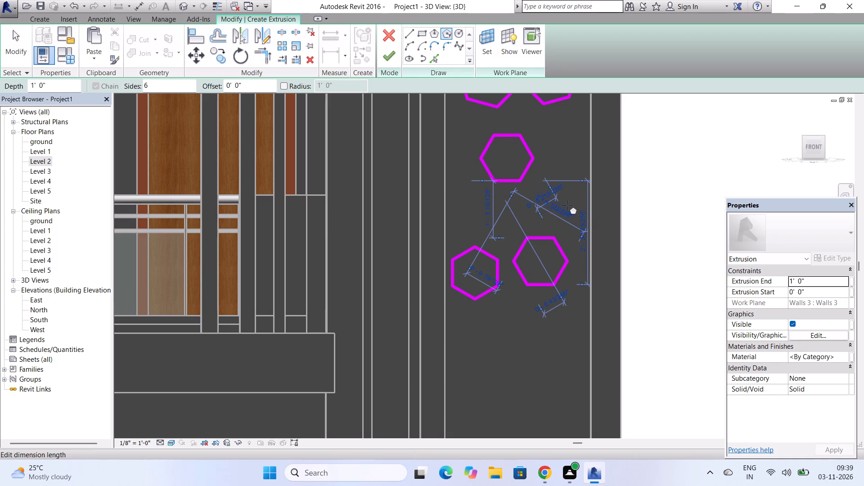
{"action": "left_click", "coordinate": [567, 205]}
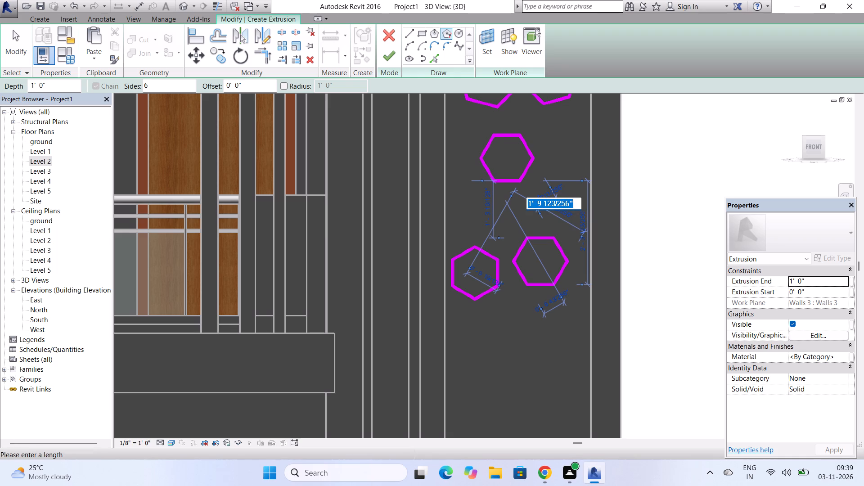
{"action": "key", "text": "Escape"}
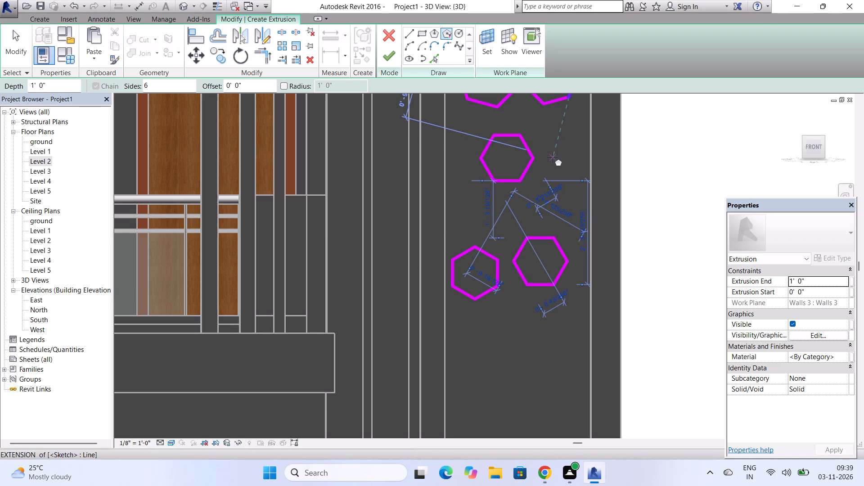
Sketch a large tilted hexagon centred below the pair of small hexagons.
{"action": "scroll", "coordinate": [553, 173], "scroll_direction": "down", "scroll_amount": 4}
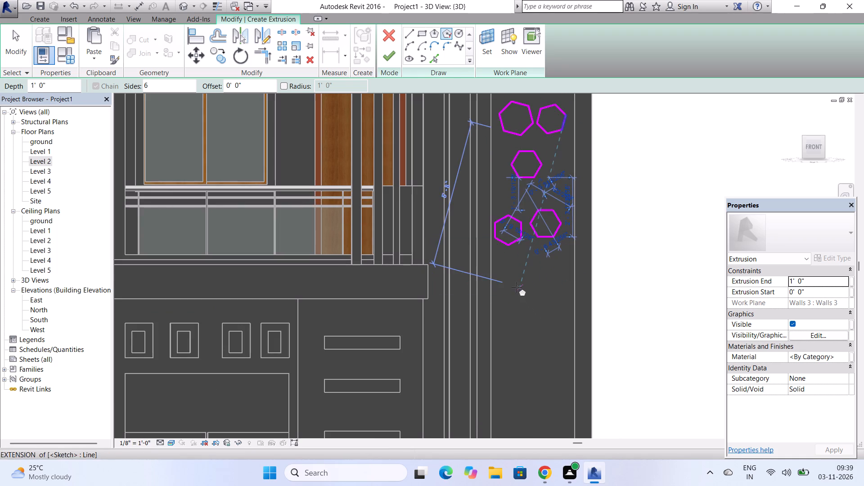
{"action": "left_click", "coordinate": [517, 287]}
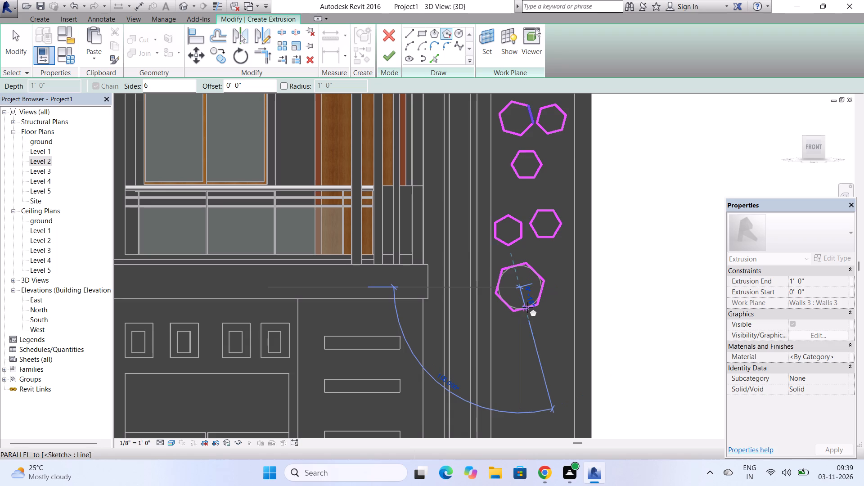
{"action": "left_click", "coordinate": [527, 307]}
Sketch two small hexagons side by side below the large tilted one: vertical-sided at the left edge, flat-topped at its right.
{"action": "scroll", "coordinate": [546, 273], "scroll_direction": "up", "scroll_amount": 2}
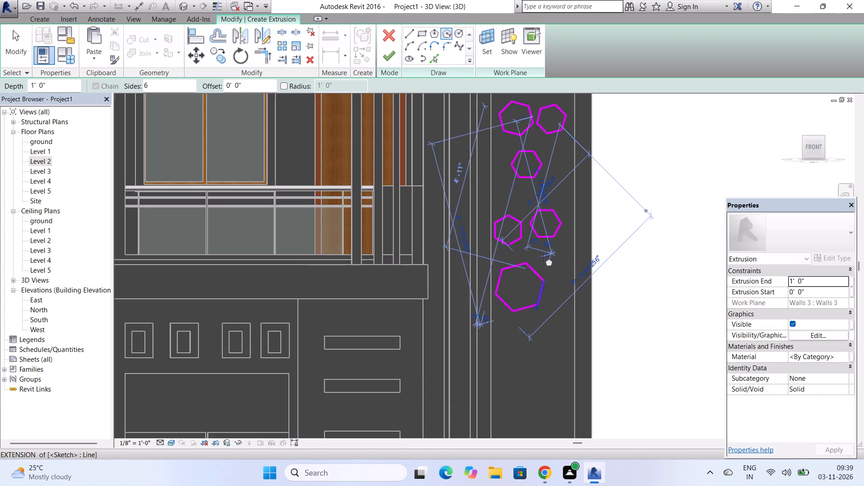
{"action": "scroll", "coordinate": [538, 240], "scroll_direction": "down", "scroll_amount": 5}
{"action": "scroll", "coordinate": [499, 228], "scroll_direction": "down", "scroll_amount": 3}
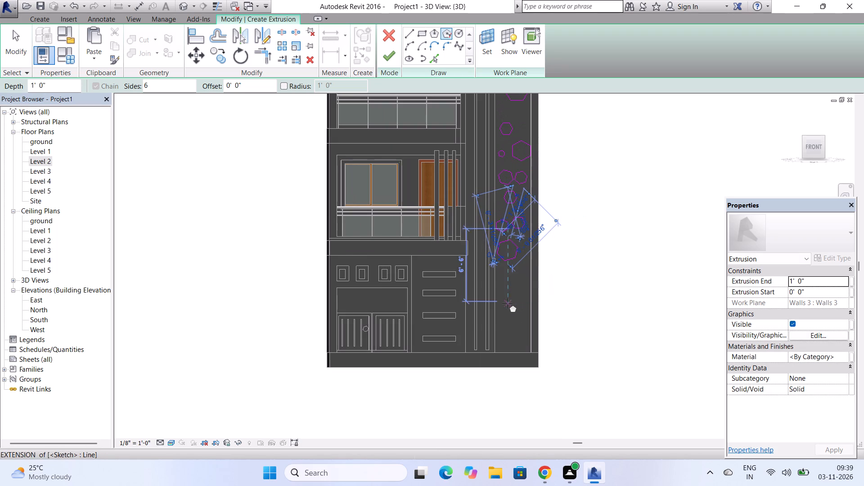
{"action": "scroll", "coordinate": [506, 303], "scroll_direction": "up", "scroll_amount": 3}
{"action": "scroll", "coordinate": [508, 255], "scroll_direction": "up", "scroll_amount": 2}
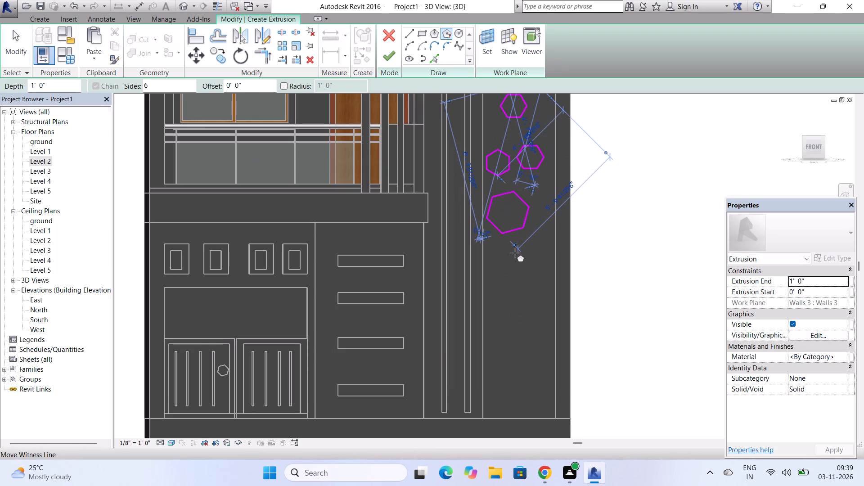
{"action": "left_click", "coordinate": [497, 267]}
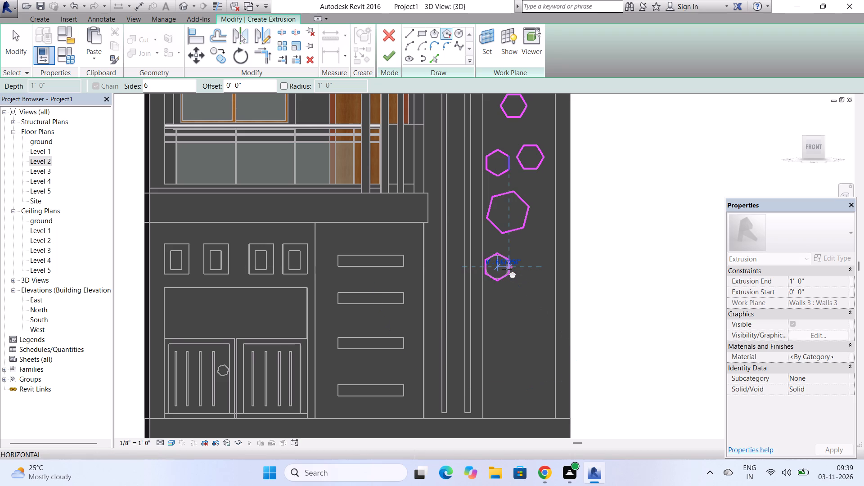
{"action": "left_click", "coordinate": [507, 269]}
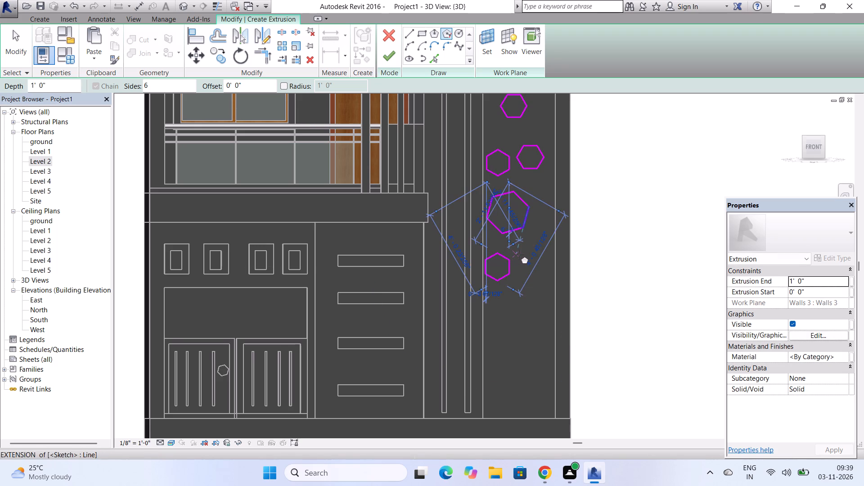
{"action": "key", "text": "Escape"}
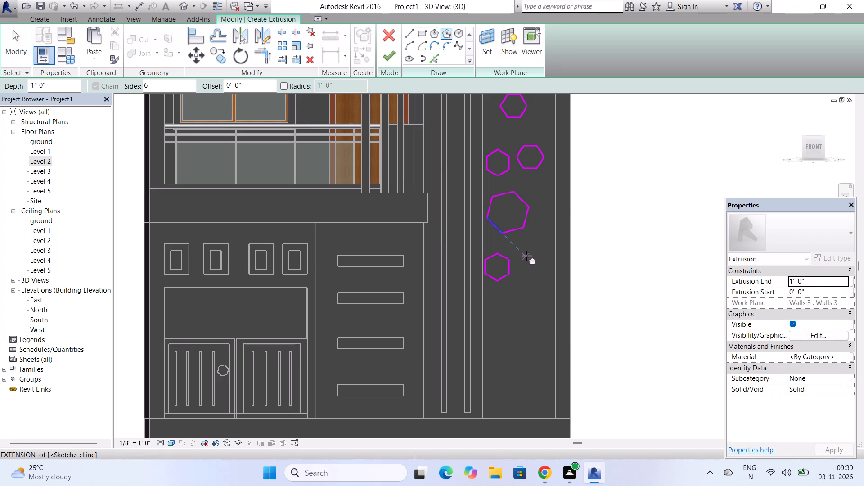
{"action": "left_click", "coordinate": [526, 256]}
{"action": "left_click", "coordinate": [530, 274]}
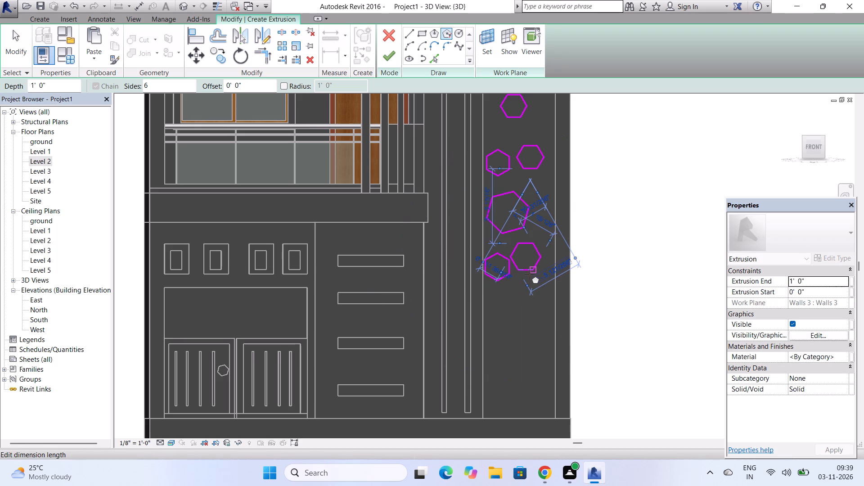
{"action": "key", "text": "Escape"}
Sketch a small tilted hexagon below the lowest vertical-sided one, close to the panel's left edge.
{"action": "left_click", "coordinate": [497, 305]}
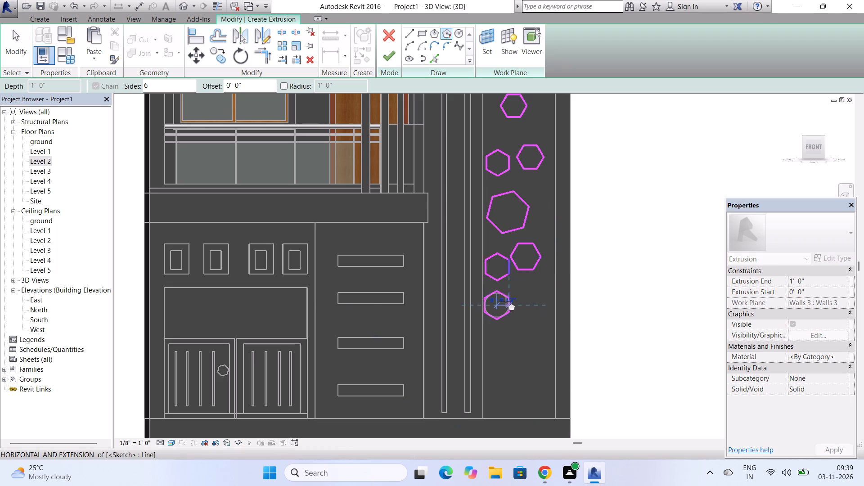
{"action": "left_click", "coordinate": [504, 301]}
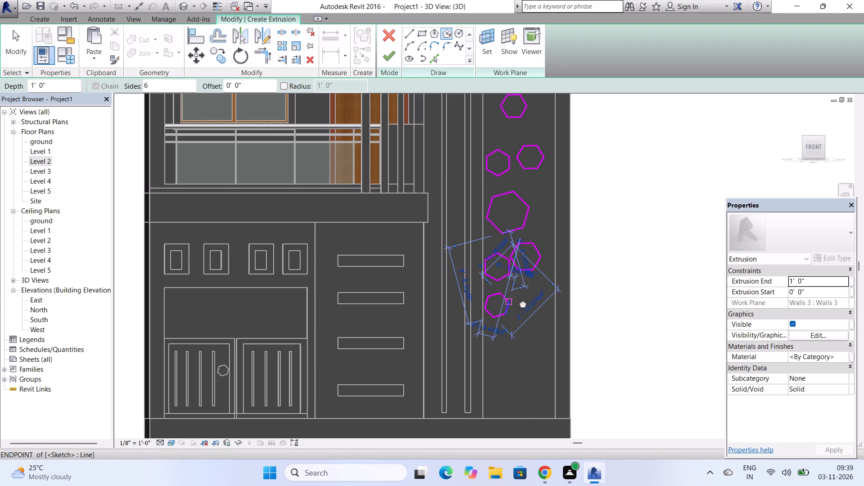
{"action": "key", "text": "Escape"}
Sketch a slightly larger tilted hexagon immediately right of the lowest small tilted one on the tower panel.
{"action": "scroll", "coordinate": [515, 300], "scroll_direction": "down", "scroll_amount": 7}
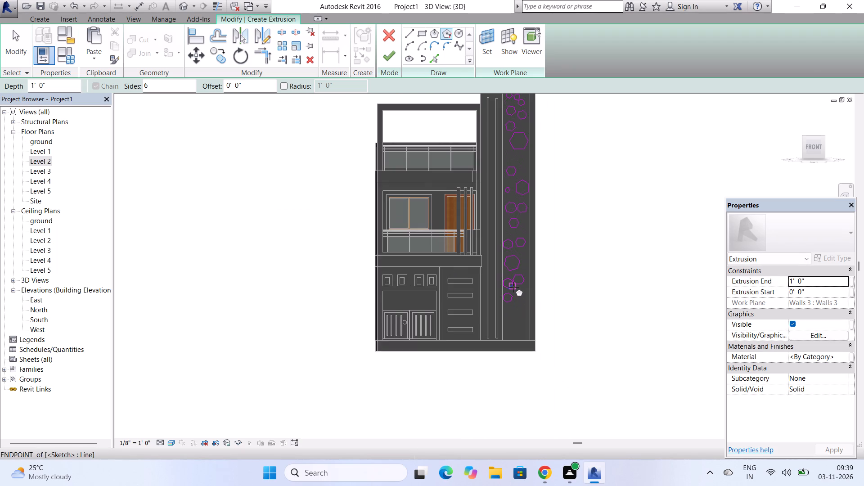
{"action": "scroll", "coordinate": [513, 285], "scroll_direction": "down", "scroll_amount": 2}
{"action": "scroll", "coordinate": [514, 309], "scroll_direction": "up", "scroll_amount": 3}
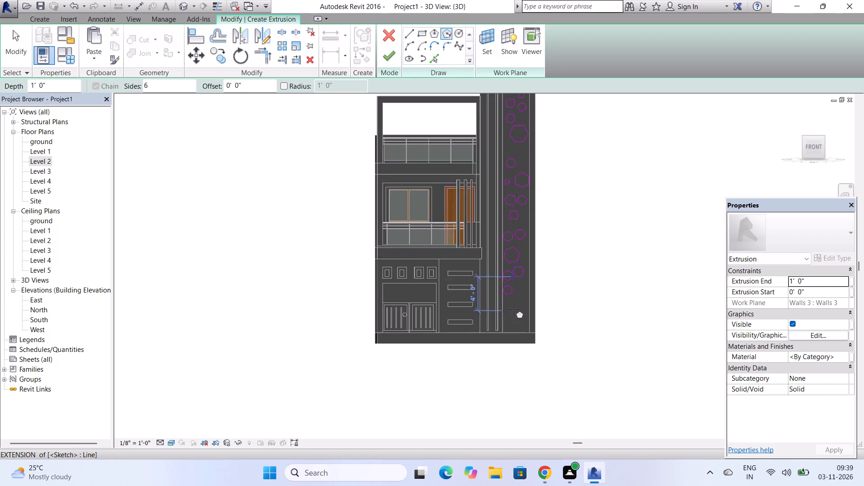
{"action": "scroll", "coordinate": [514, 309], "scroll_direction": "up", "scroll_amount": 6}
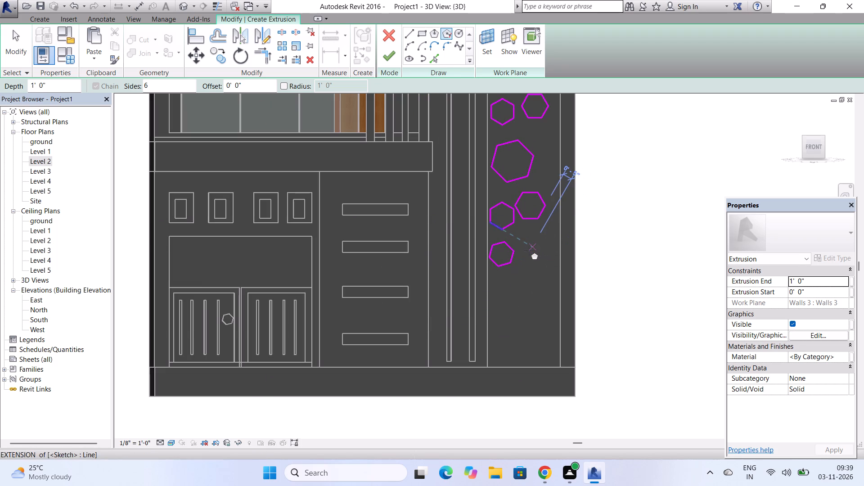
{"action": "left_click", "coordinate": [529, 251]}
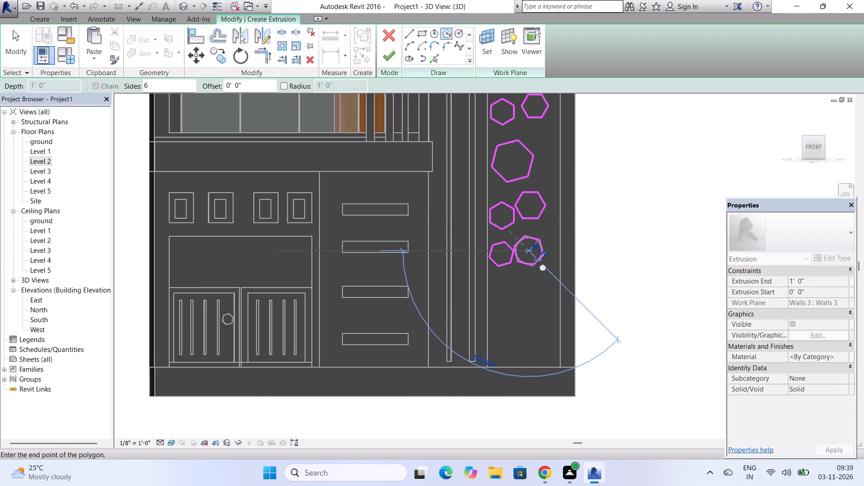
{"action": "left_click", "coordinate": [537, 262]}
Sketch two hexagons below the lowest pair: a tiny tilted one near the panel's left edge and a medium flat-topped one beside it.
{"action": "scroll", "coordinate": [499, 321], "scroll_direction": "down", "scroll_amount": 2}
{"action": "scroll", "coordinate": [499, 320], "scroll_direction": "up", "scroll_amount": 2}
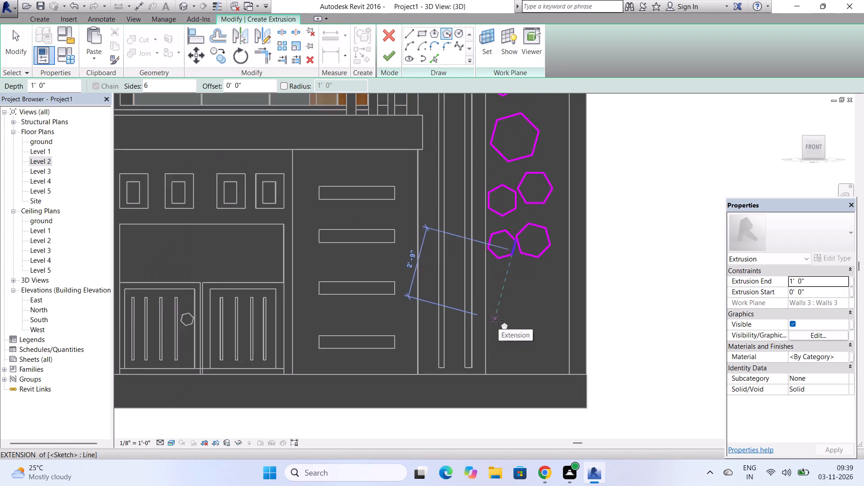
{"action": "scroll", "coordinate": [499, 320], "scroll_direction": "up", "scroll_amount": 3}
{"action": "left_click", "coordinate": [501, 263]}
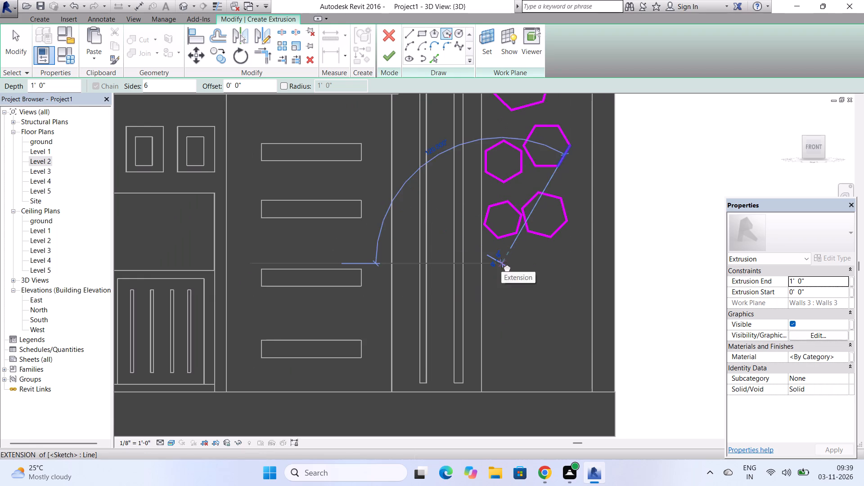
{"action": "left_click", "coordinate": [506, 268]}
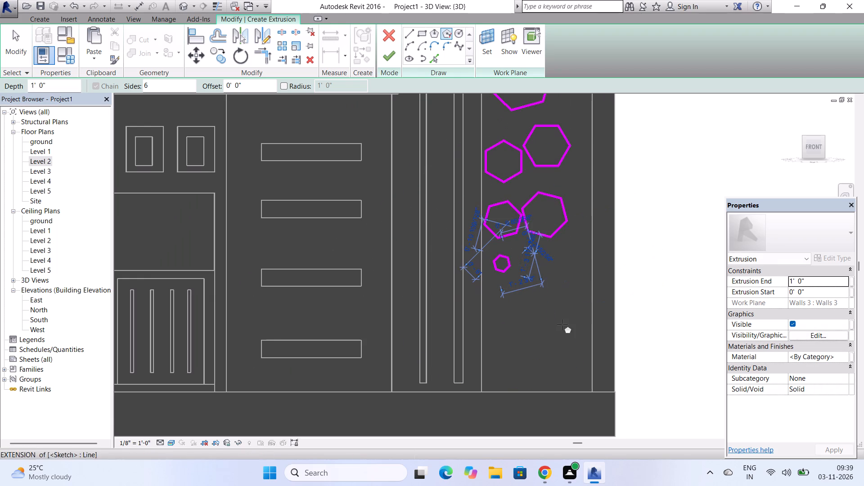
{"action": "left_click", "coordinate": [550, 270]}
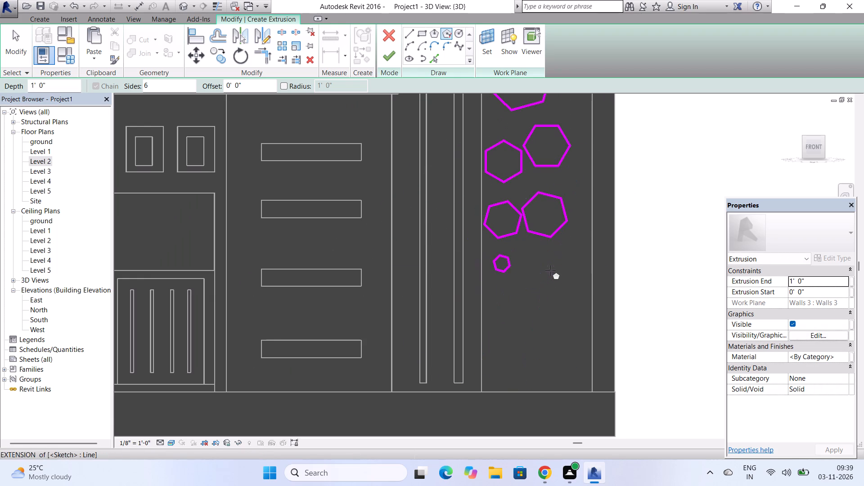
{"action": "left_click", "coordinate": [553, 281]}
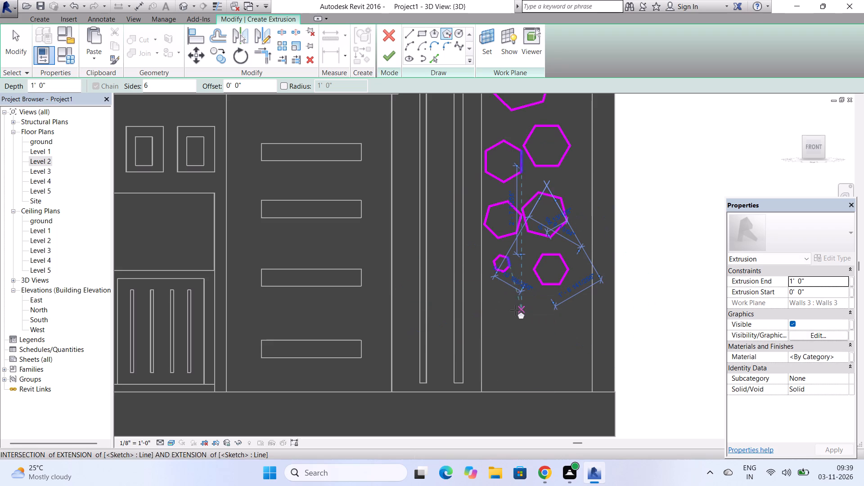
Sketch two small tilted hexagons side by side below the flat-topped one, the right one smaller and the left one slightly larger.
{"action": "left_click", "coordinate": [564, 317]}
{"action": "left_click", "coordinate": [555, 326]}
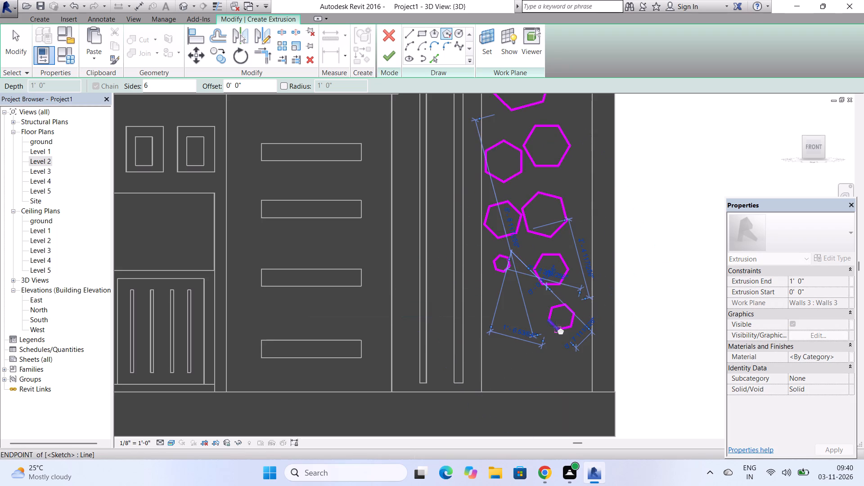
{"action": "left_click", "coordinate": [519, 313]}
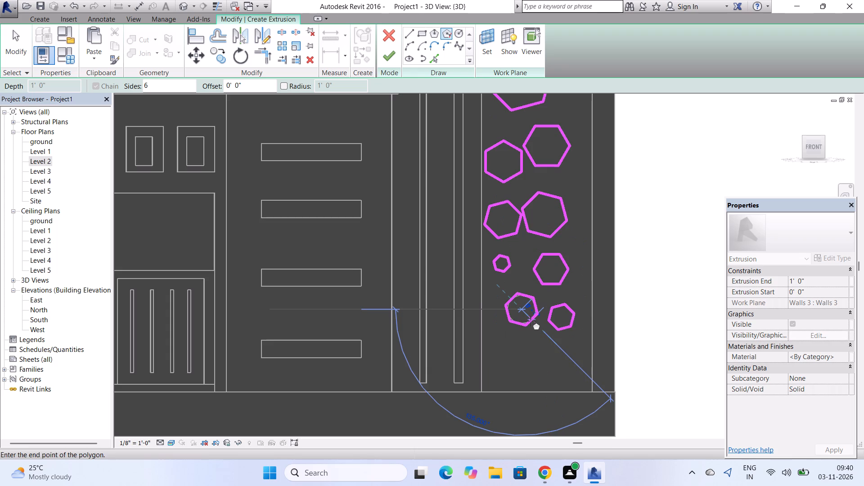
{"action": "left_click", "coordinate": [531, 321]}
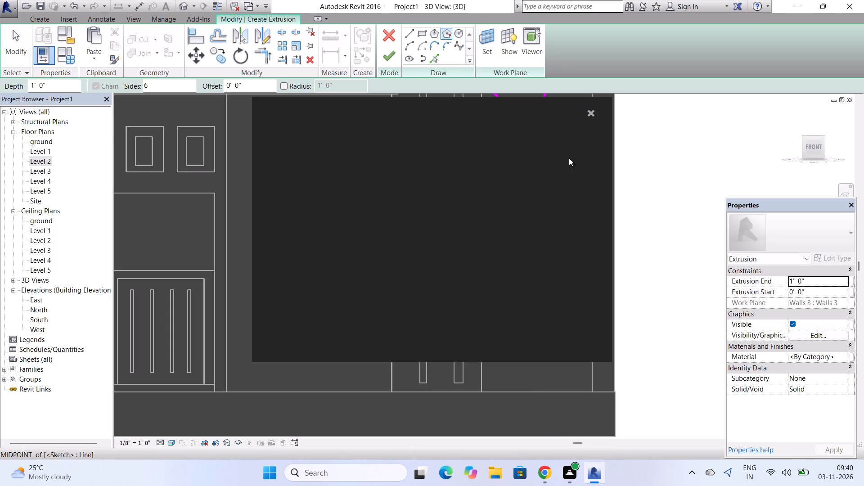
{"action": "left_click", "coordinate": [594, 111]}
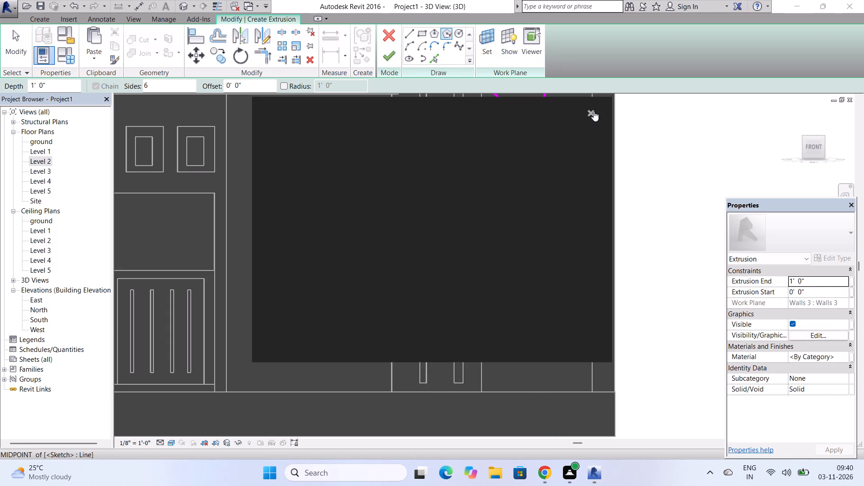
{"action": "scroll", "coordinate": [535, 323], "scroll_direction": "down", "scroll_amount": 1}
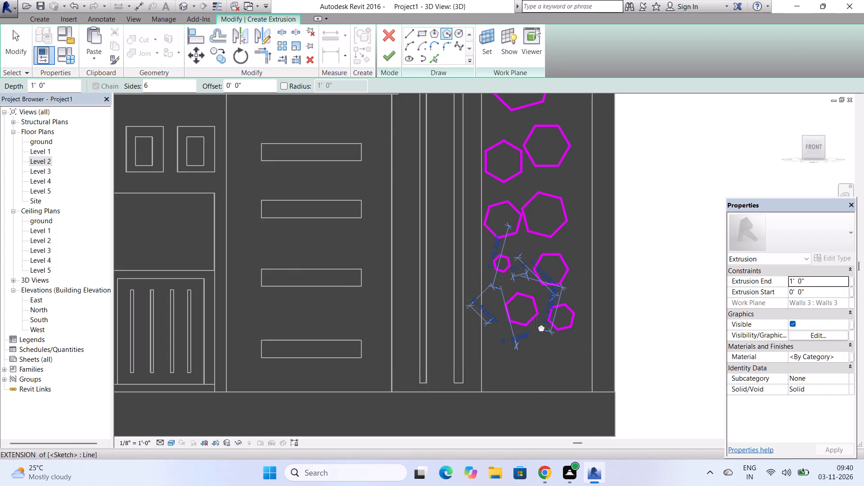
{"action": "scroll", "coordinate": [535, 323], "scroll_direction": "down", "scroll_amount": 2}
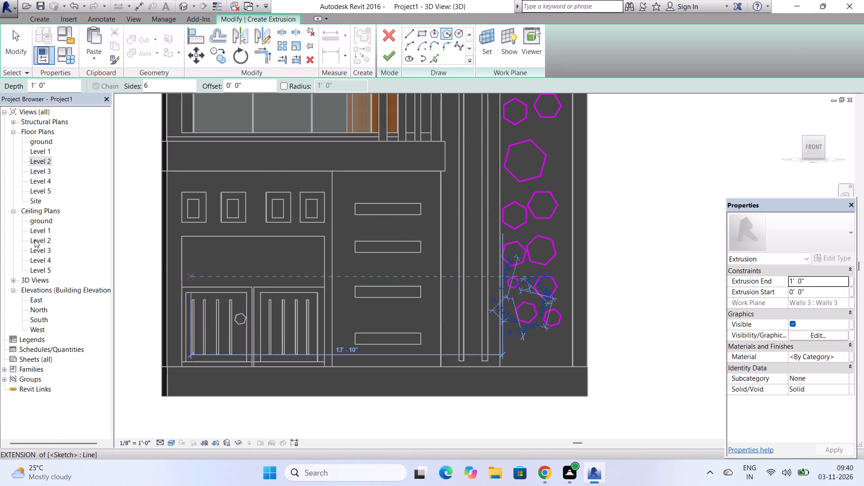
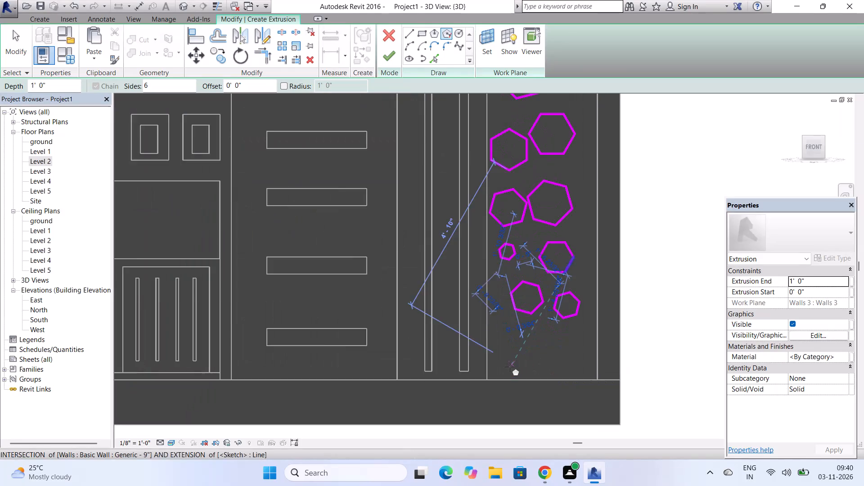
Sketch two hexagons side by side at the panel's base: a medium vertical-sided one on the left and a smaller flat-topped one beside it.
{"action": "scroll", "coordinate": [510, 367], "scroll_direction": "up", "scroll_amount": 2}
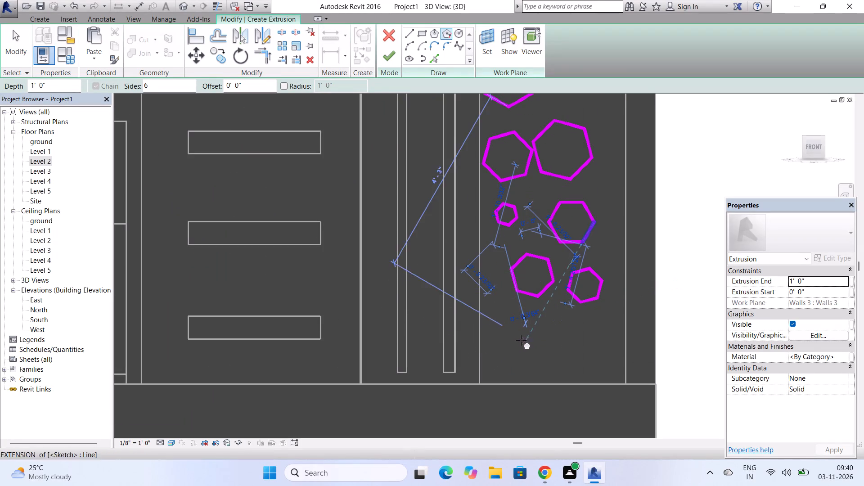
{"action": "left_click", "coordinate": [519, 340]}
{"action": "left_click", "coordinate": [538, 340]}
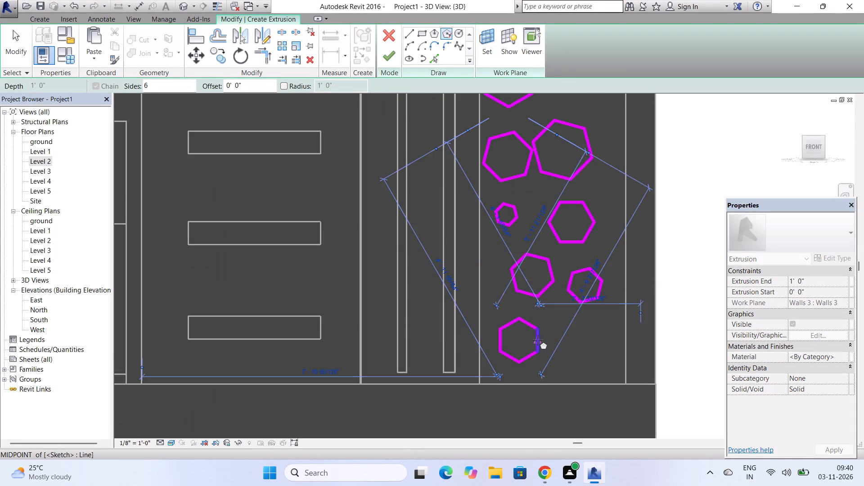
{"action": "left_click", "coordinate": [577, 333]}
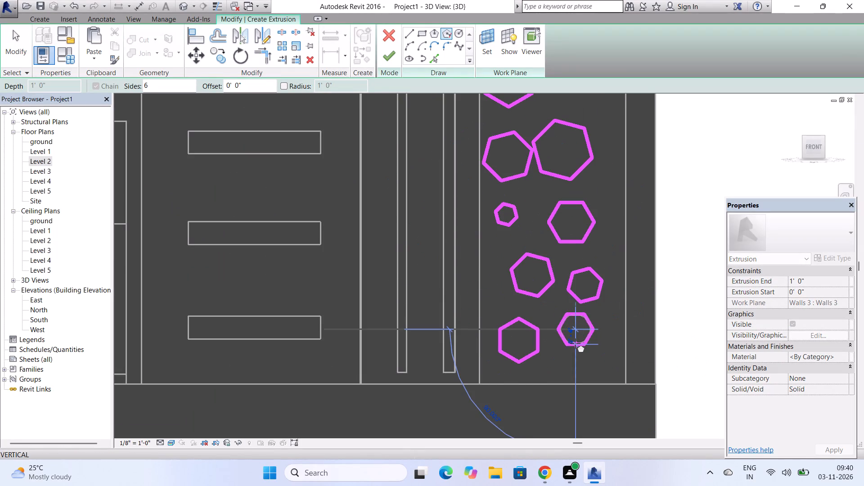
{"action": "left_click", "coordinate": [575, 343]}
Sketch a small flat-topped hexagon in the gap between the lower panel's large tilted hexagon and the flat-topped one above its right side.
{"action": "scroll", "coordinate": [563, 379], "scroll_direction": "down", "scroll_amount": 5}
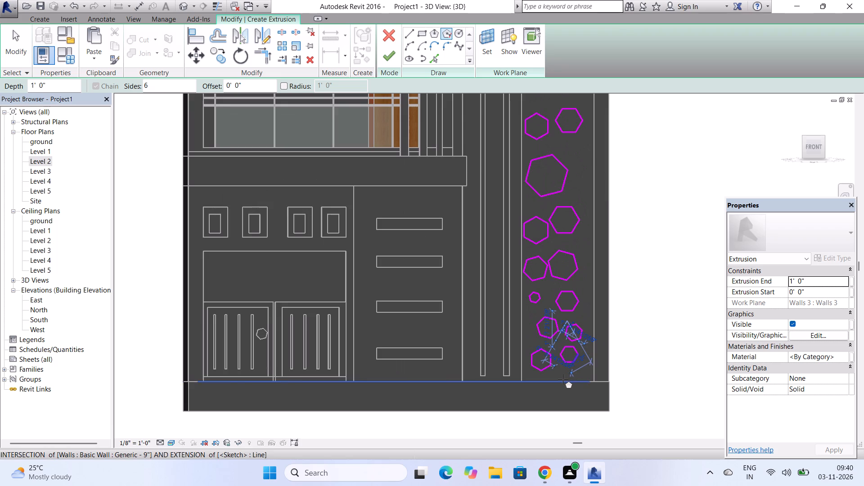
{"action": "scroll", "coordinate": [560, 333], "scroll_direction": "down", "scroll_amount": 3}
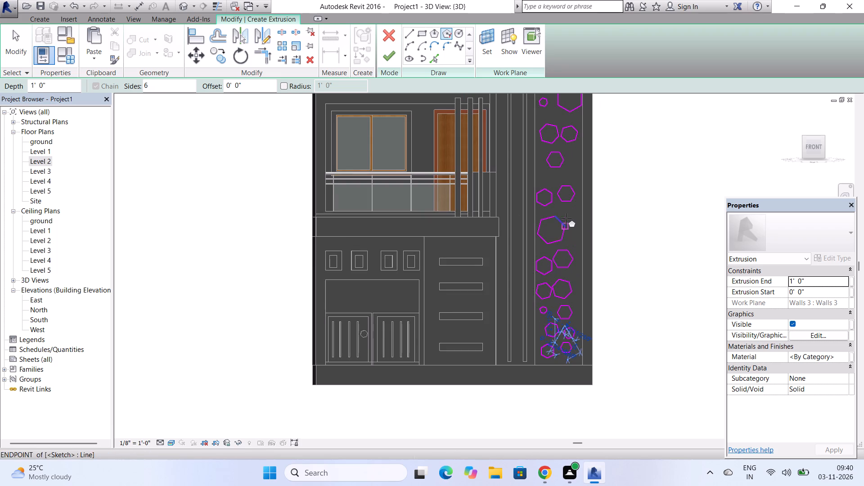
{"action": "scroll", "coordinate": [566, 218], "scroll_direction": "up", "scroll_amount": 7}
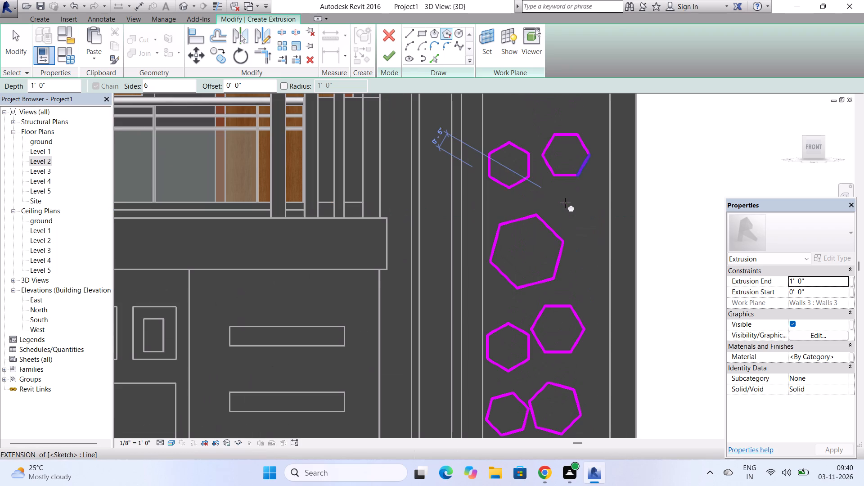
{"action": "left_click", "coordinate": [567, 208]}
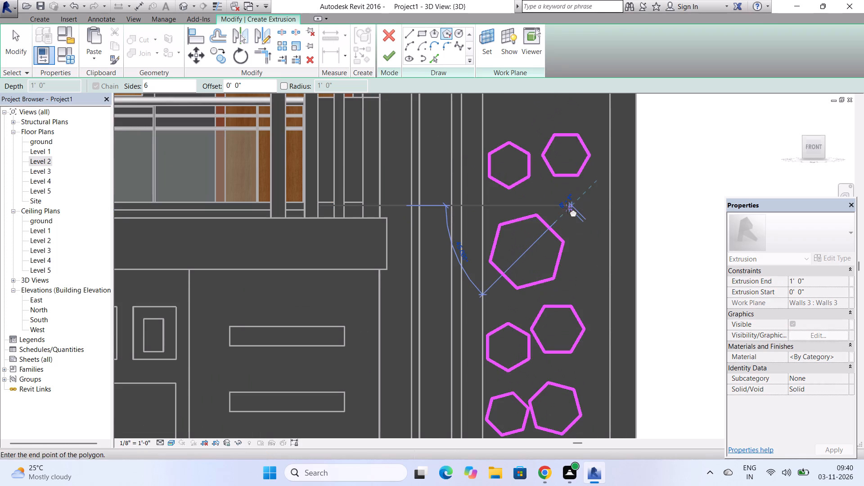
{"action": "left_click", "coordinate": [571, 215]}
Sketch a small flat-topped hexagon near the panel's right edge, between the flat-topped and tilted hexagons below the lower large tilted one.
{"action": "scroll", "coordinate": [562, 240], "scroll_direction": "down", "scroll_amount": 2}
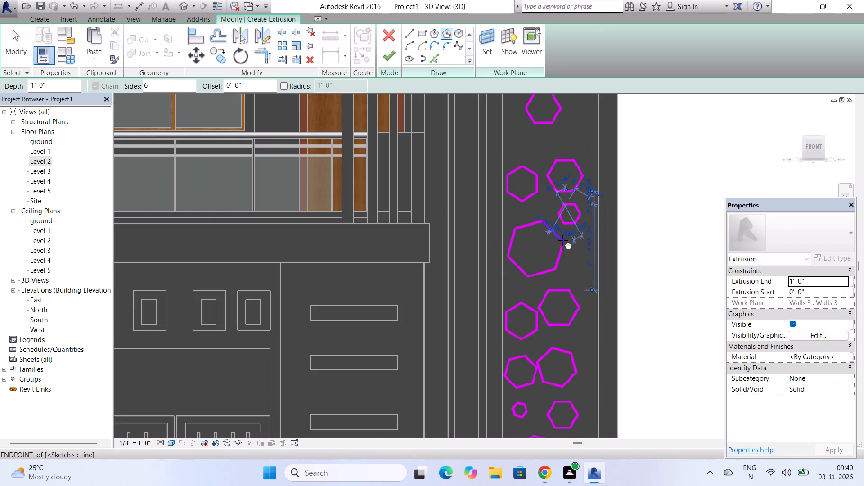
{"action": "scroll", "coordinate": [585, 359], "scroll_direction": "up", "scroll_amount": 6}
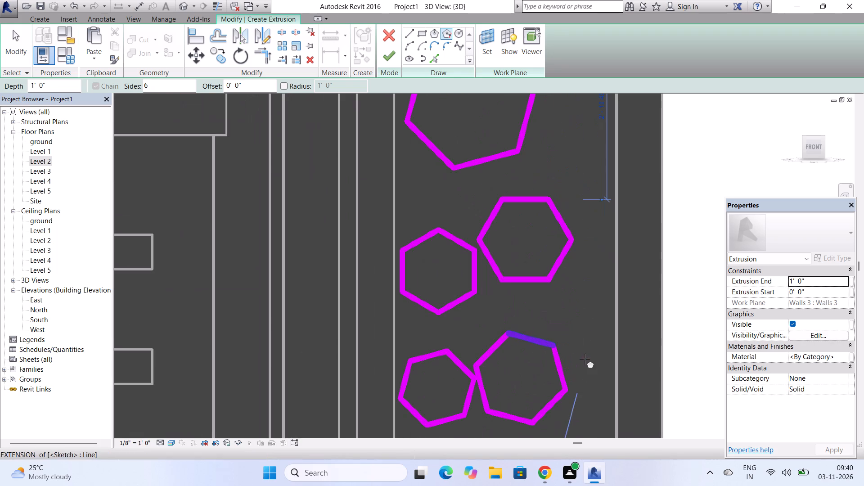
{"action": "left_click", "coordinate": [578, 305]}
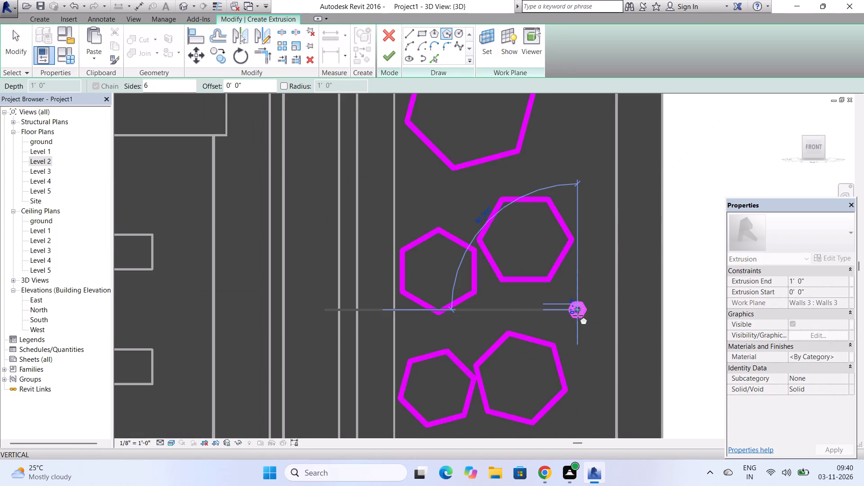
{"action": "left_click", "coordinate": [579, 329]}
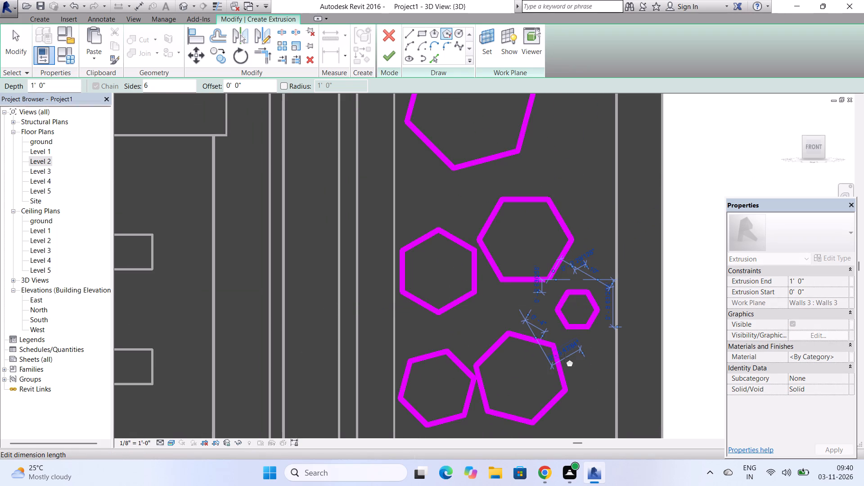
Sketch a medium flat-topped hexagon directly below the largest flat-topped hexagon in the panel's upper part.
{"action": "scroll", "coordinate": [564, 359], "scroll_direction": "down", "scroll_amount": 14}
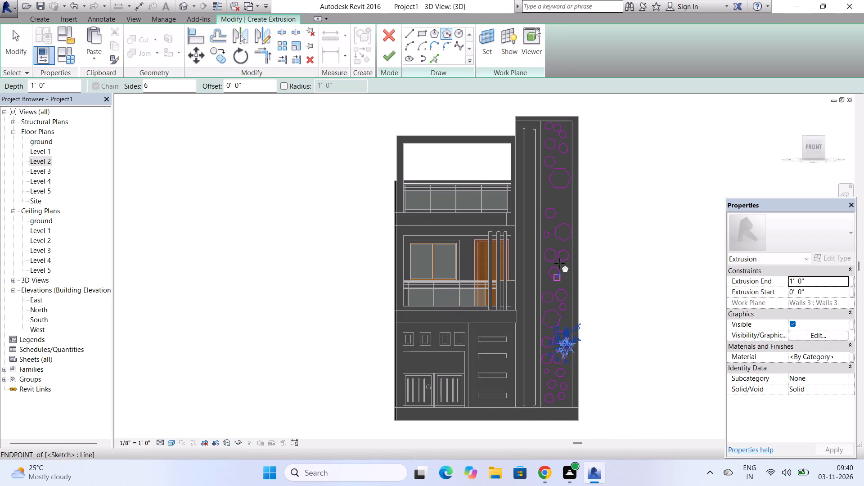
{"action": "scroll", "coordinate": [562, 201], "scroll_direction": "up", "scroll_amount": 10}
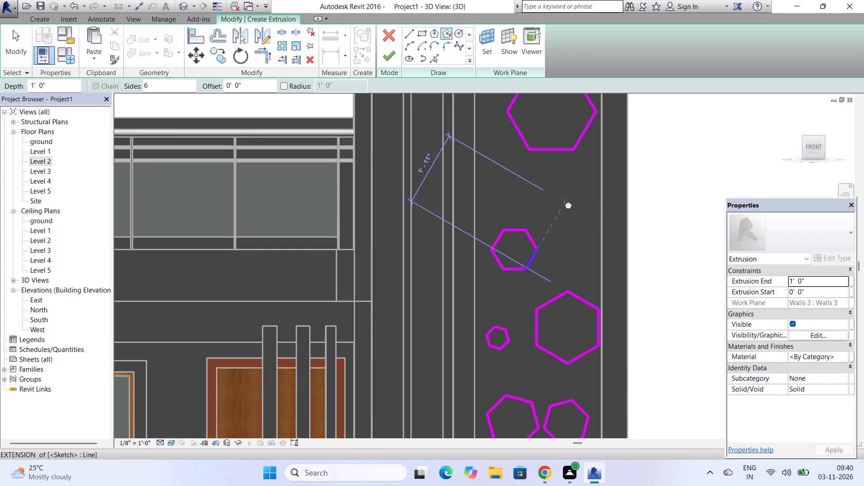
{"action": "left_click", "coordinate": [557, 197]}
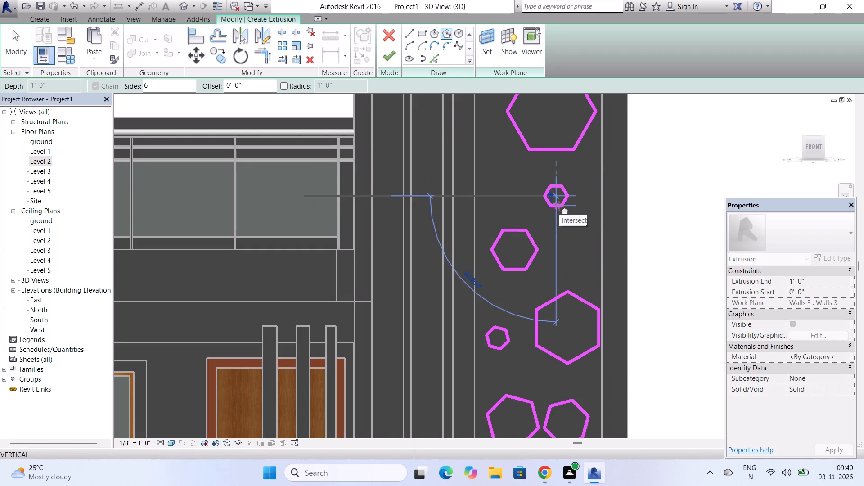
{"action": "left_click", "coordinate": [559, 213]}
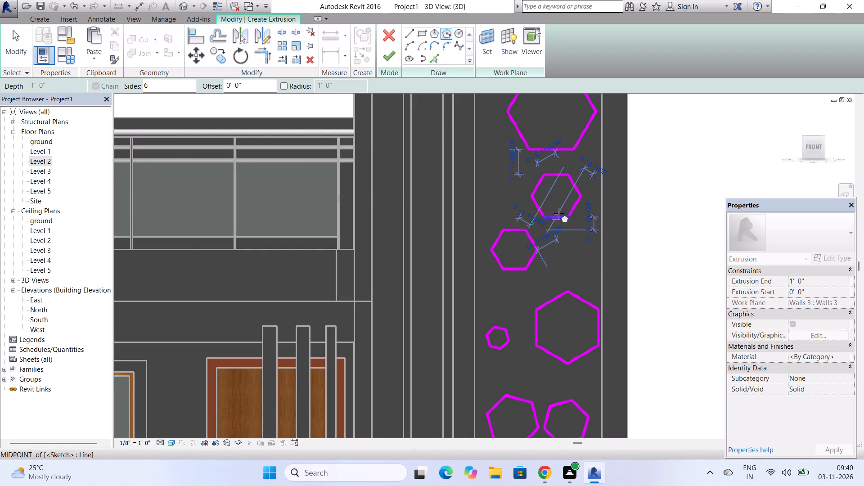
Sketch a small tilted hexagon in the gap above the right side of the largest flat-topped hexagon.
{"action": "scroll", "coordinate": [551, 231], "scroll_direction": "down", "scroll_amount": 8}
{"action": "scroll", "coordinate": [535, 179], "scroll_direction": "up", "scroll_amount": 9}
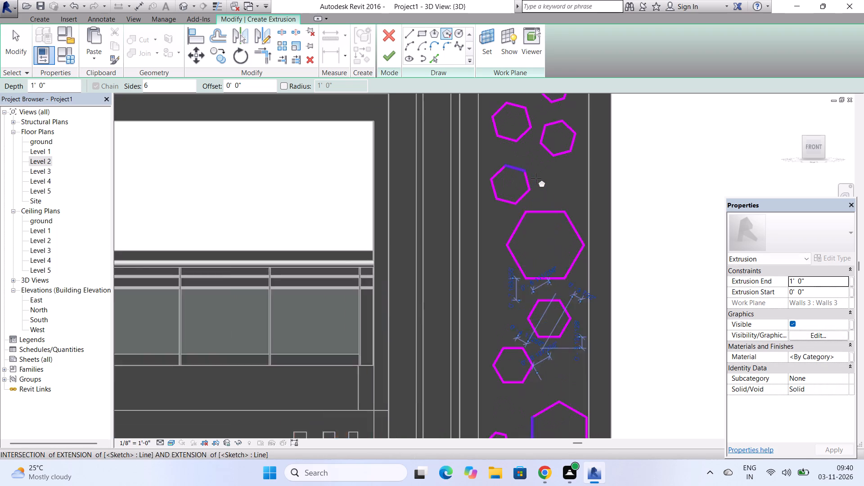
{"action": "scroll", "coordinate": [544, 184], "scroll_direction": "up", "scroll_amount": 3}
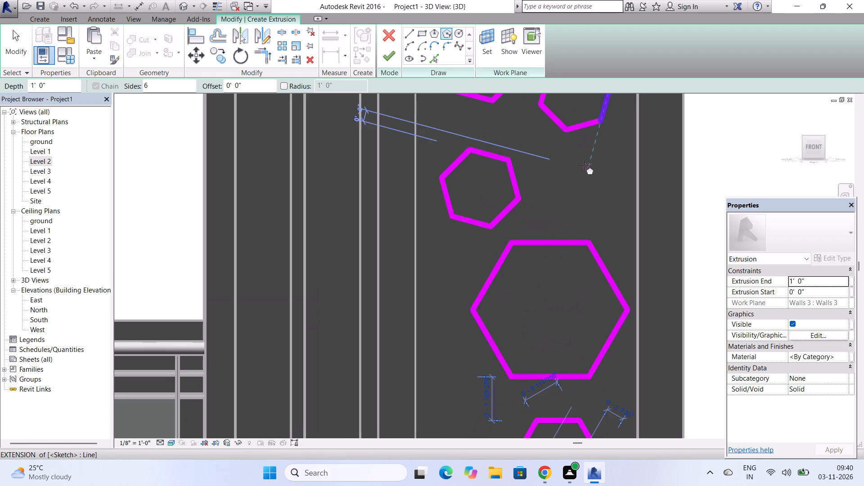
{"action": "left_click", "coordinate": [584, 166]}
{"action": "left_click", "coordinate": [594, 196]}
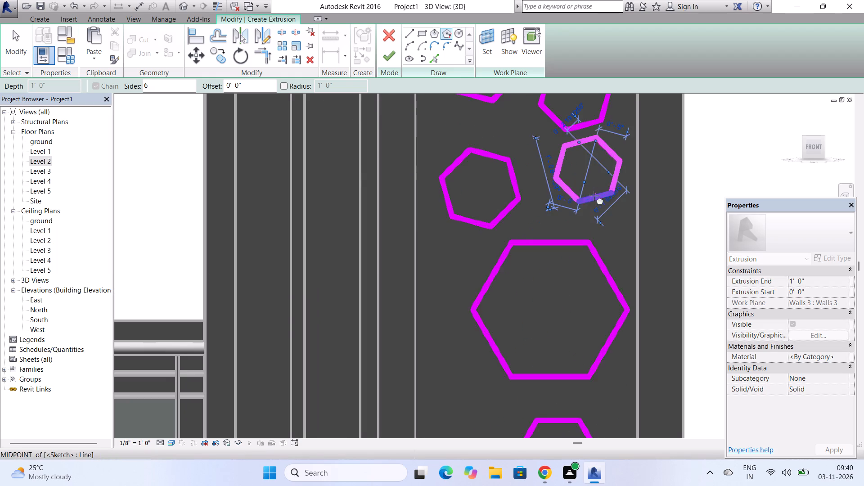
Sketch a tiny vertical-sided hexagon at the panel's left edge, just below and left of the largest flat-topped hexagon.
{"action": "scroll", "coordinate": [573, 196], "scroll_direction": "down", "scroll_amount": 6}
{"action": "scroll", "coordinate": [523, 310], "scroll_direction": "up", "scroll_amount": 5}
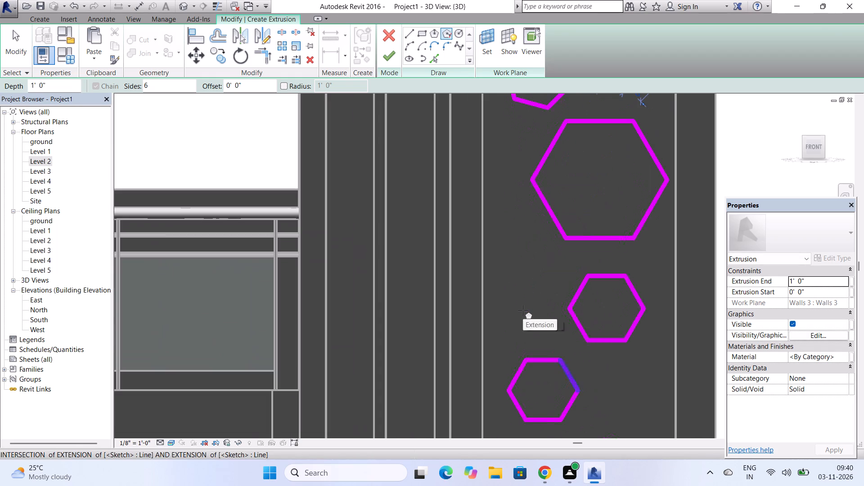
{"action": "left_click", "coordinate": [506, 257]}
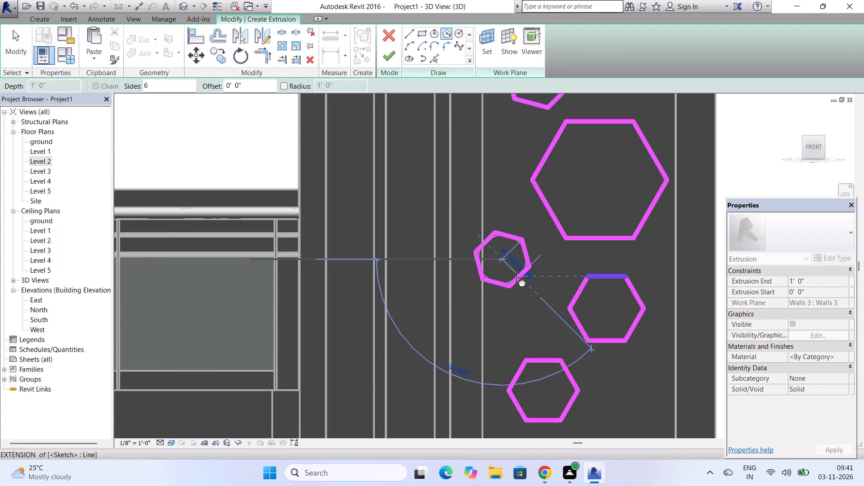
{"action": "left_click", "coordinate": [518, 257]}
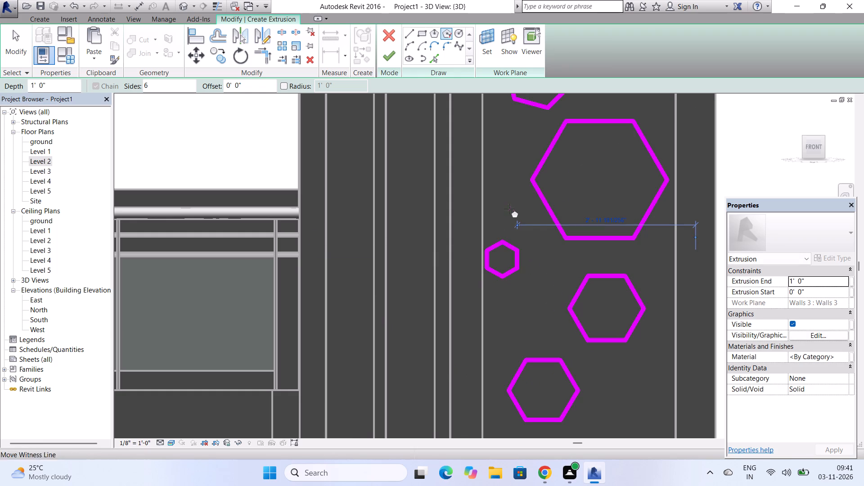
Sketch a small flat-topped hexagon above the large vertical-sided hexagon, right of the neighbouring medium flat-topped one.
{"action": "scroll", "coordinate": [509, 209], "scroll_direction": "down", "scroll_amount": 3}
{"action": "scroll", "coordinate": [547, 283], "scroll_direction": "down", "scroll_amount": 2}
{"action": "scroll", "coordinate": [602, 355], "scroll_direction": "up", "scroll_amount": 3}
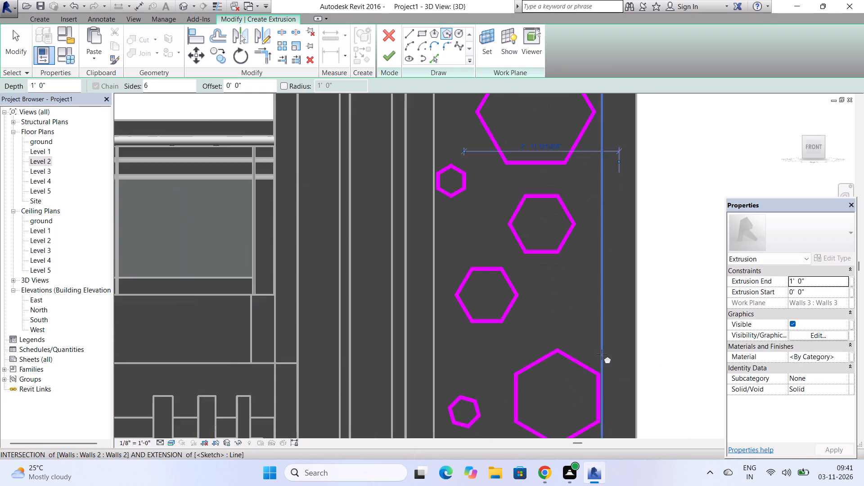
{"action": "scroll", "coordinate": [602, 355], "scroll_direction": "up", "scroll_amount": 3}
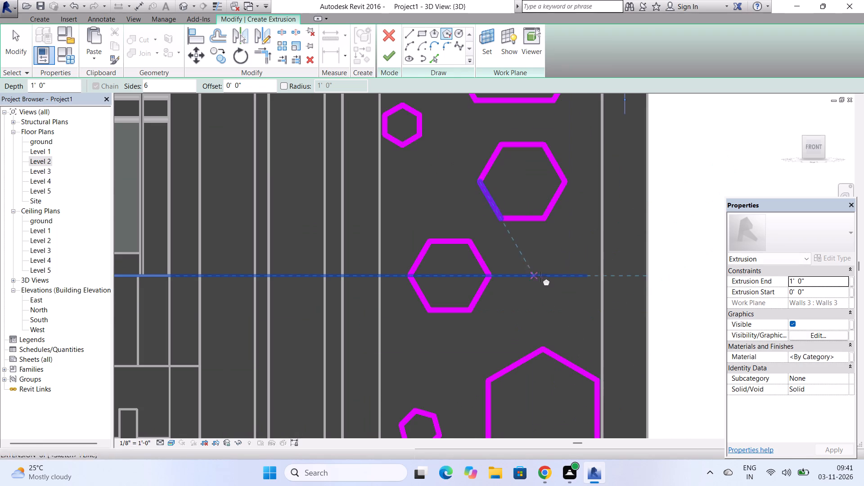
{"action": "left_click", "coordinate": [541, 277]}
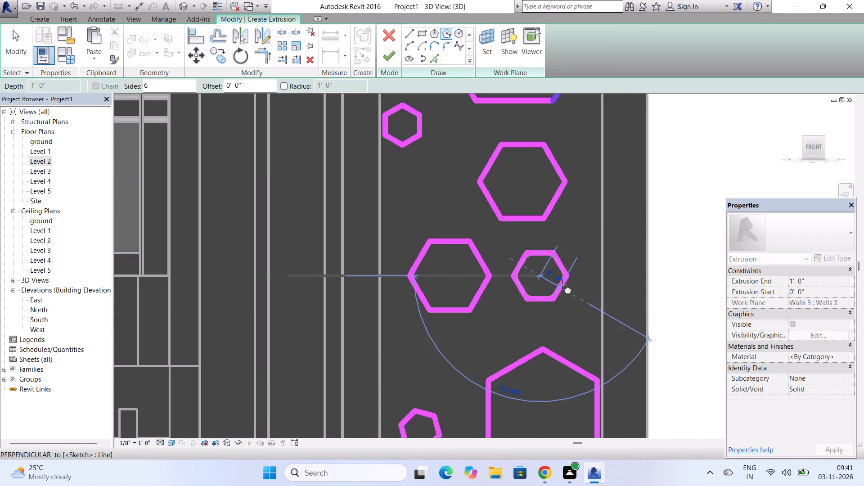
{"action": "left_click", "coordinate": [562, 285]}
Sketch a small vertical-sided hexagon just below the tiny one at the panel's left edge, dismissing the interrupting notification.
{"action": "scroll", "coordinate": [547, 335], "scroll_direction": "down", "scroll_amount": 6}
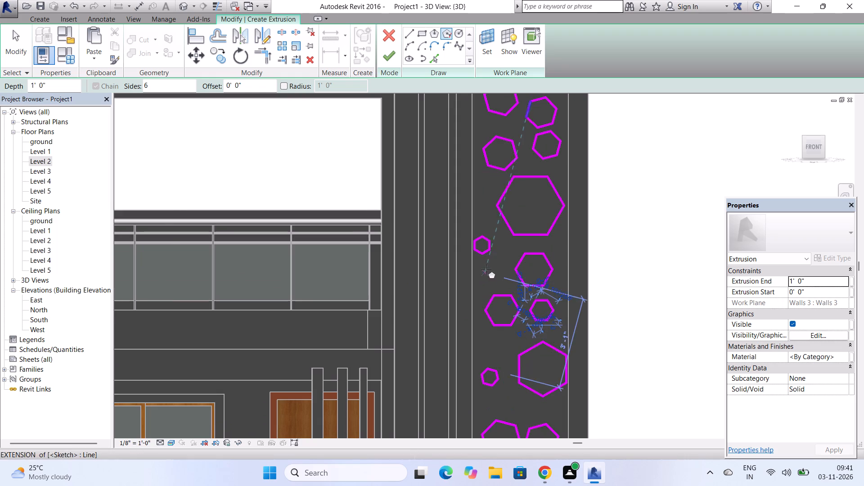
{"action": "scroll", "coordinate": [487, 268], "scroll_direction": "up", "scroll_amount": 8}
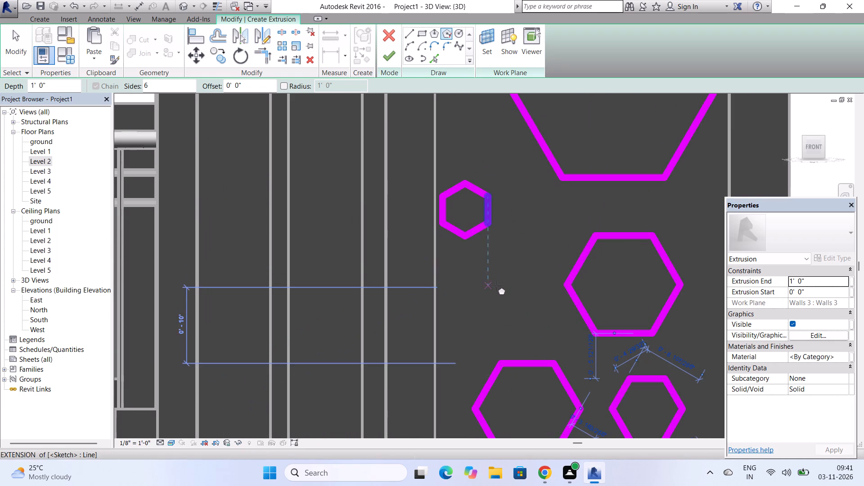
{"action": "left_click", "coordinate": [498, 286]}
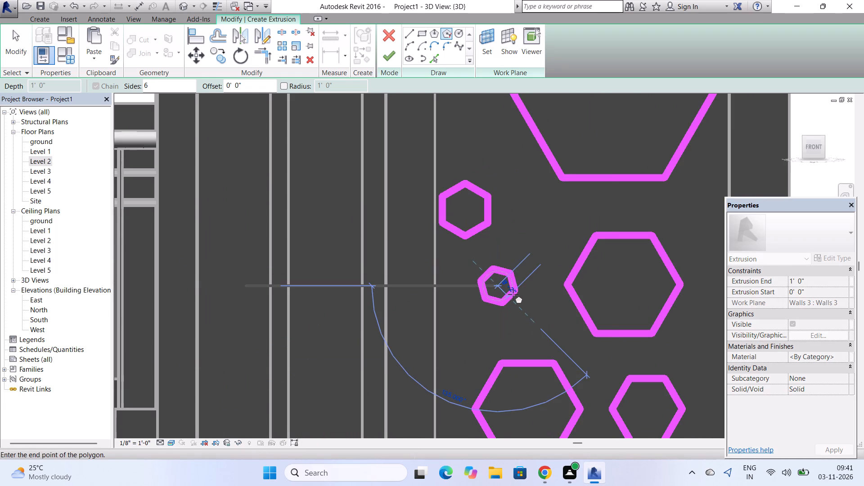
{"action": "left_click", "coordinate": [514, 296]}
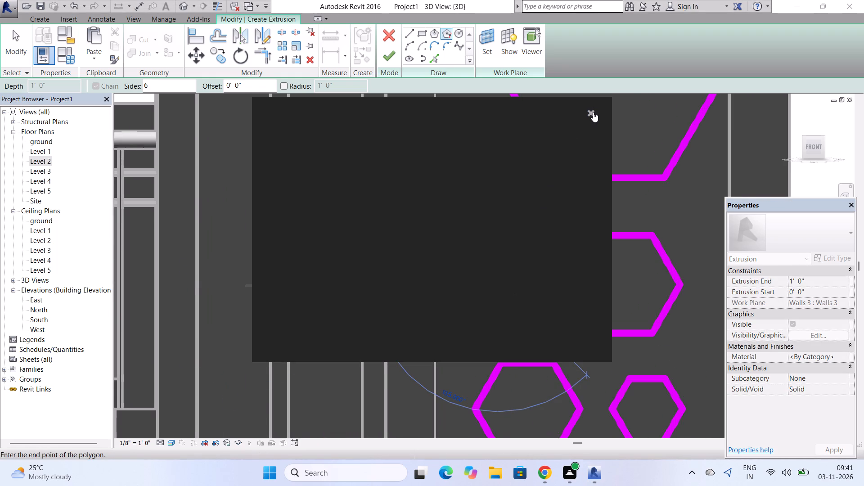
{"action": "left_click", "coordinate": [592, 114]}
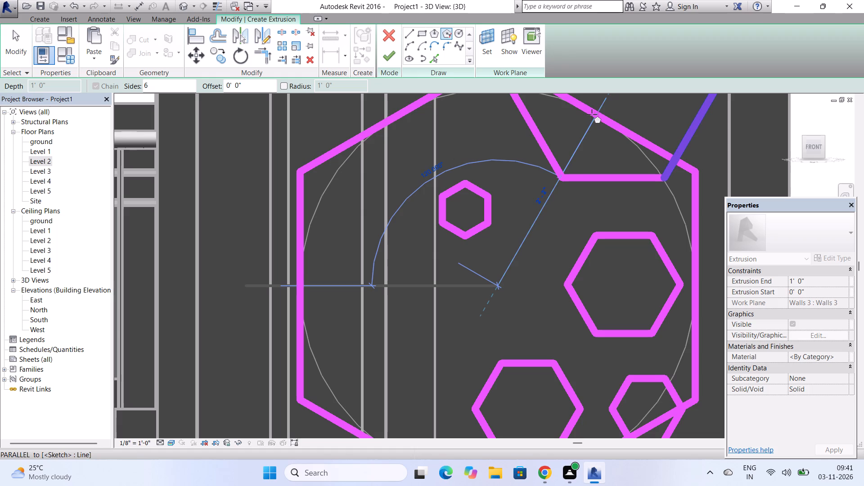
{"action": "left_click", "coordinate": [512, 311]}
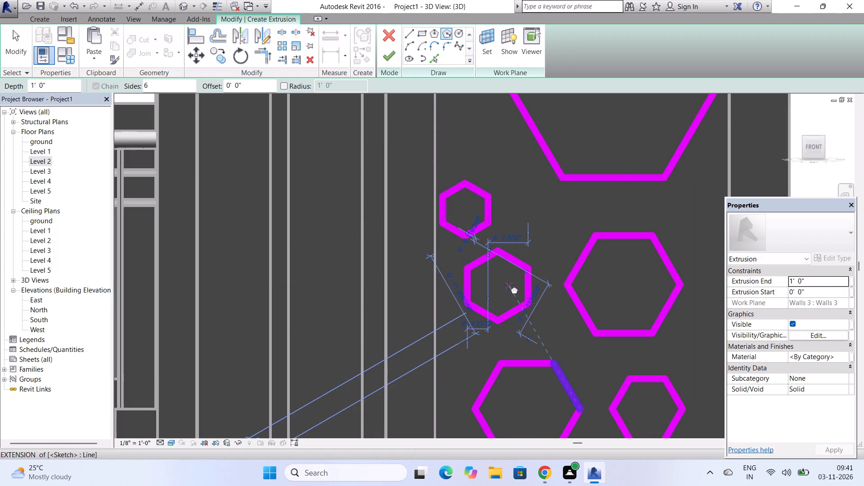
{"action": "key", "text": "Escape"}
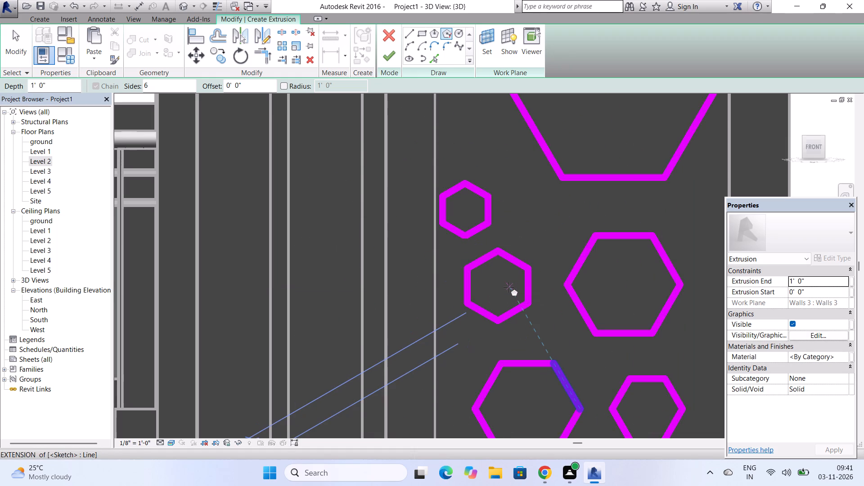
Sketch a small vertical-sided hexagon near the panel's right edge, between the single flat-topped hexagon below the tilted pair and the next flat-topped one down.
{"action": "scroll", "coordinate": [510, 300], "scroll_direction": "down", "scroll_amount": 8}
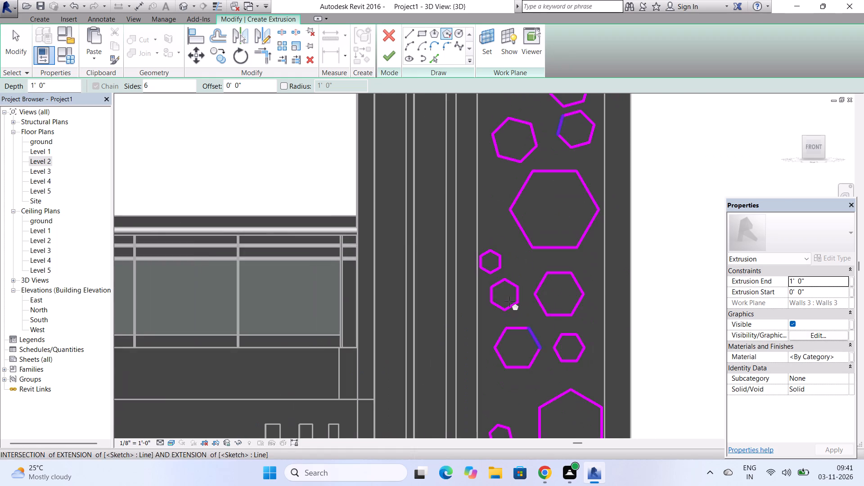
{"action": "scroll", "coordinate": [509, 301], "scroll_direction": "down", "scroll_amount": 5}
{"action": "scroll", "coordinate": [564, 234], "scroll_direction": "down", "scroll_amount": 2}
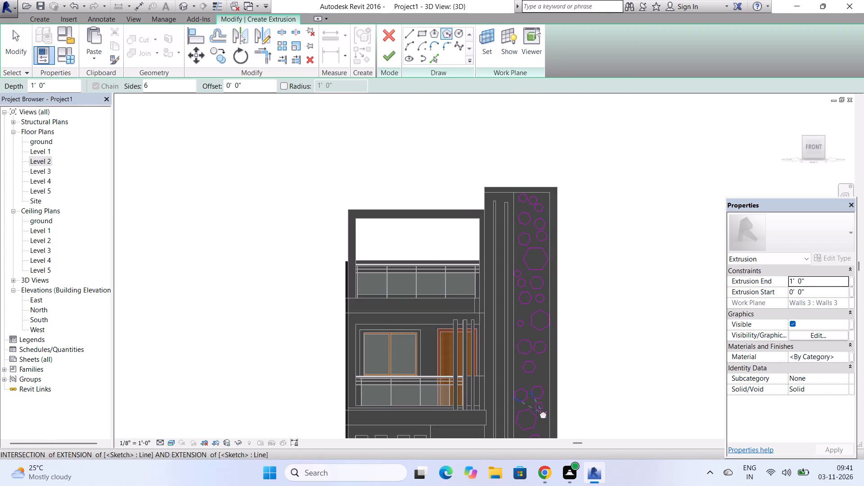
{"action": "scroll", "coordinate": [530, 406], "scroll_direction": "up", "scroll_amount": 11}
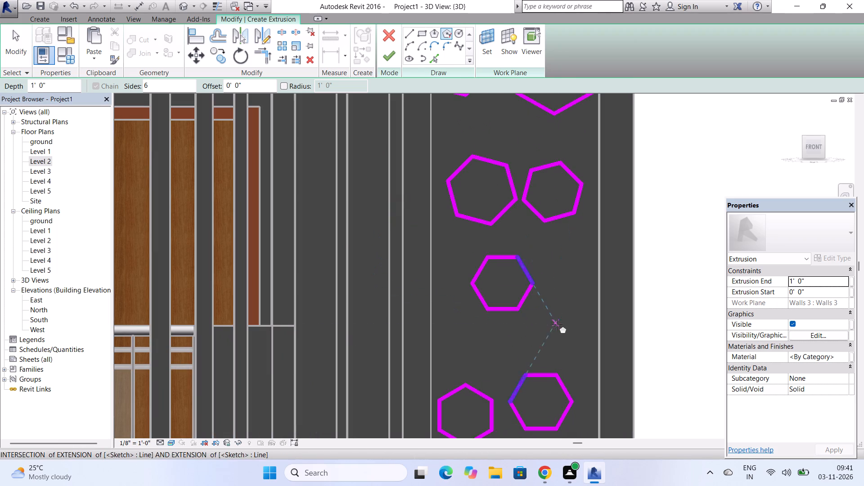
{"action": "left_click", "coordinate": [558, 331]}
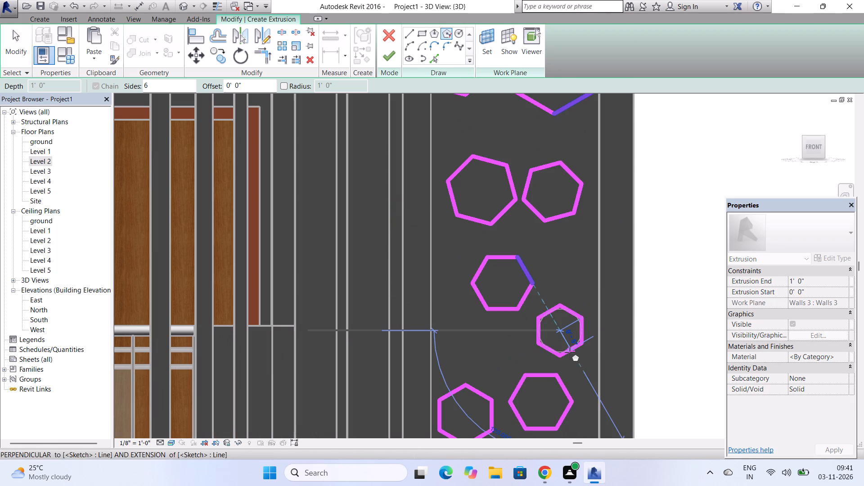
{"action": "left_click", "coordinate": [570, 352]}
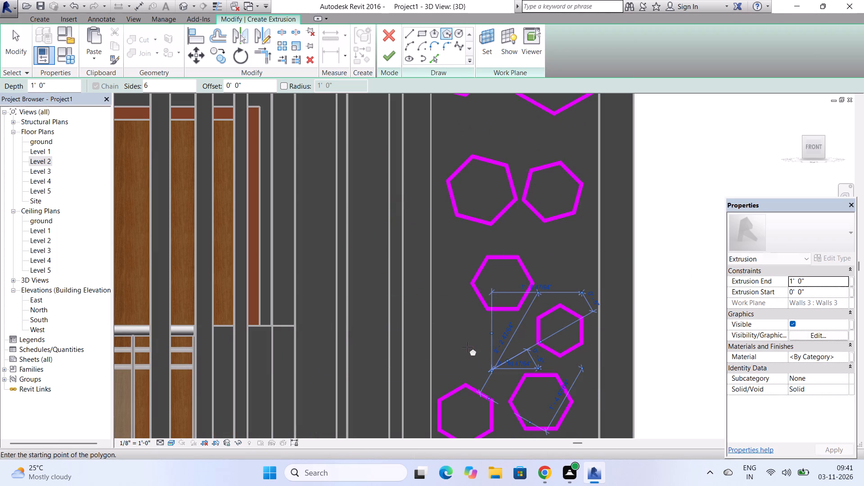
Sketch a small tilted hexagon near the panel's left edge, just above the medium vertical-sided hexagon and level with the new right-hand one.
{"action": "left_click", "coordinate": [467, 347]}
{"action": "left_click", "coordinate": [486, 360]}
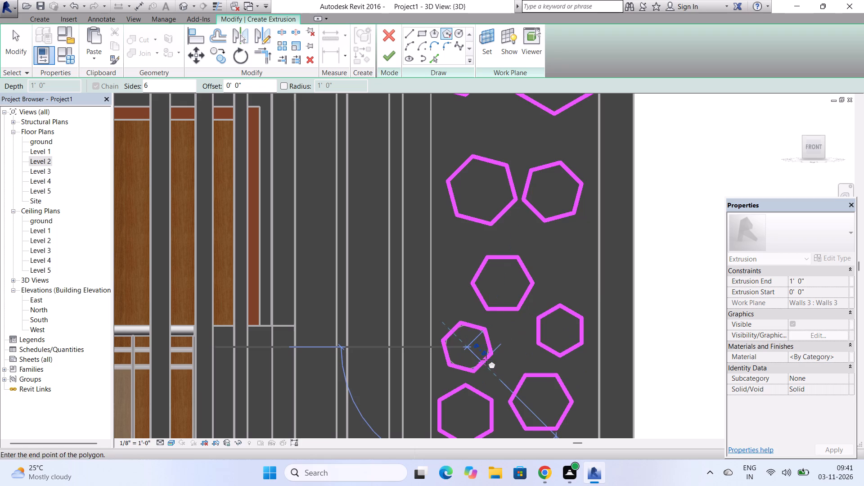
Sketch a small flat-topped hexagon above the tilted pair, between the small tilted hexagon and the large vertical-sided hexagon.
{"action": "scroll", "coordinate": [486, 360], "scroll_direction": "down", "scroll_amount": 3}
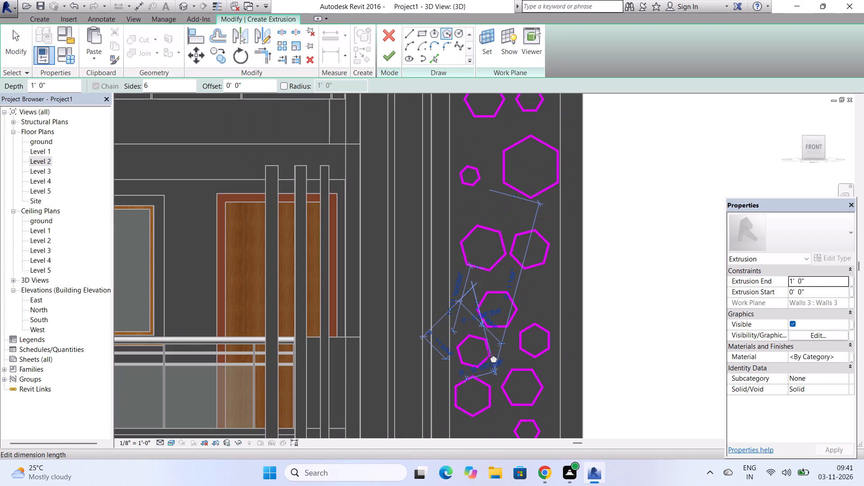
{"action": "scroll", "coordinate": [489, 197], "scroll_direction": "up", "scroll_amount": 8}
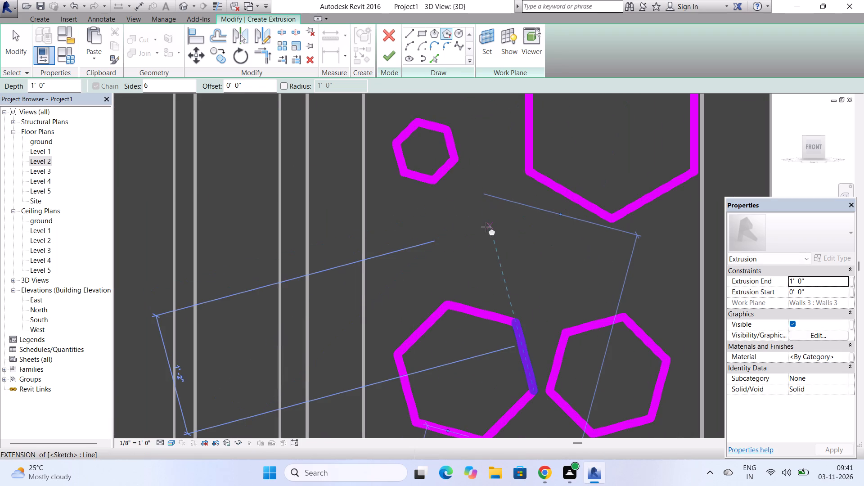
{"action": "left_click", "coordinate": [486, 226]}
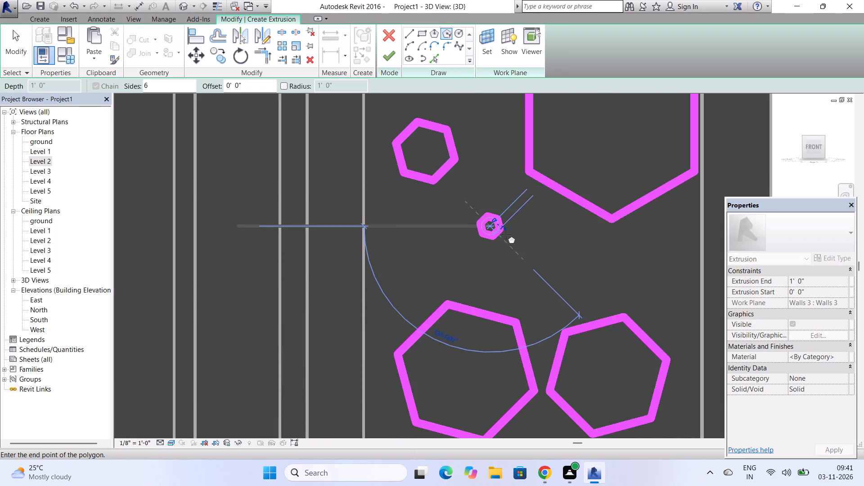
{"action": "left_click", "coordinate": [514, 237]}
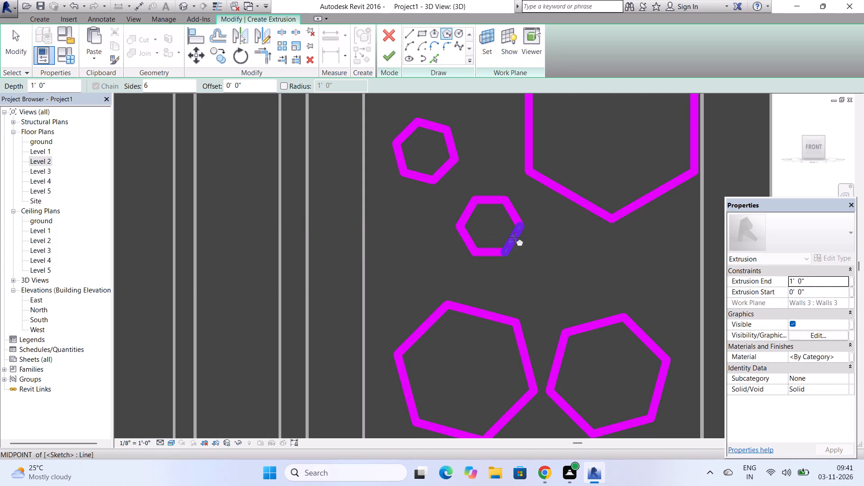
Sketch another small hexagon in the gap above the small tilted hexagon, left of the large vertical-sided one.
{"action": "scroll", "coordinate": [503, 262], "scroll_direction": "down", "scroll_amount": 9}
{"action": "scroll", "coordinate": [478, 202], "scroll_direction": "up", "scroll_amount": 6}
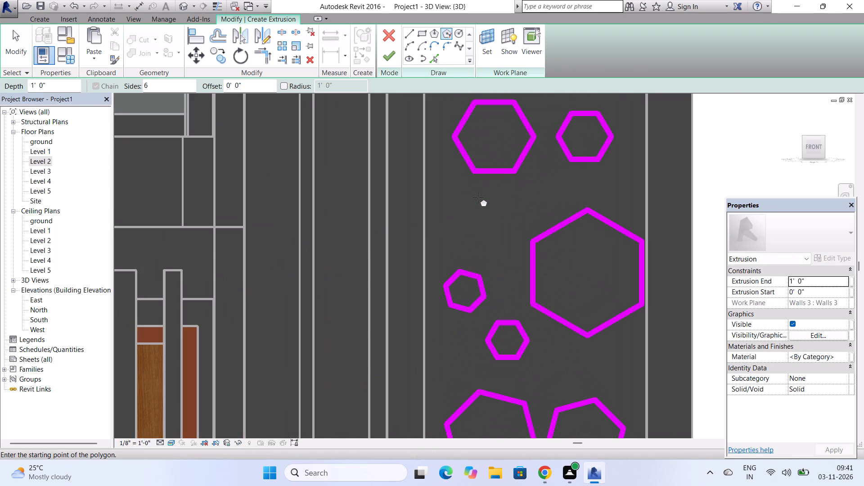
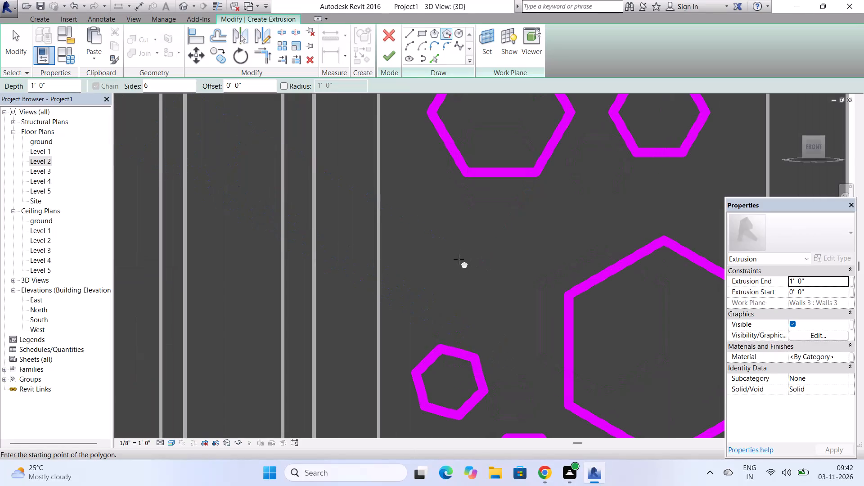
Sketch a small tilted hexagon above the existing small tilted one, below the flat-topped hexagon near the panel's left edge.
{"action": "left_click", "coordinate": [459, 244]}
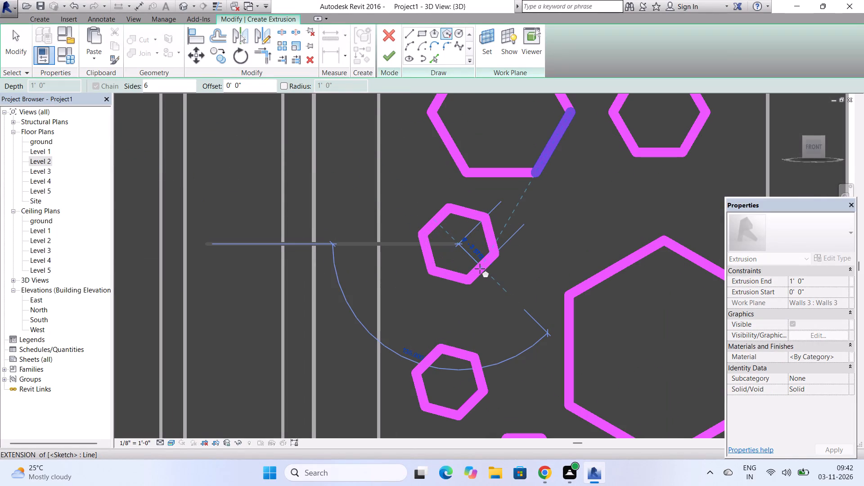
{"action": "left_click", "coordinate": [480, 269]}
Sketch a tiny tilted hexagon just below the flat-topped hexagon's lower-right corner, up and right of the new tilted hexagon.
{"action": "scroll", "coordinate": [480, 269], "scroll_direction": "down", "scroll_amount": 2}
{"action": "scroll", "coordinate": [531, 218], "scroll_direction": "up", "scroll_amount": 2}
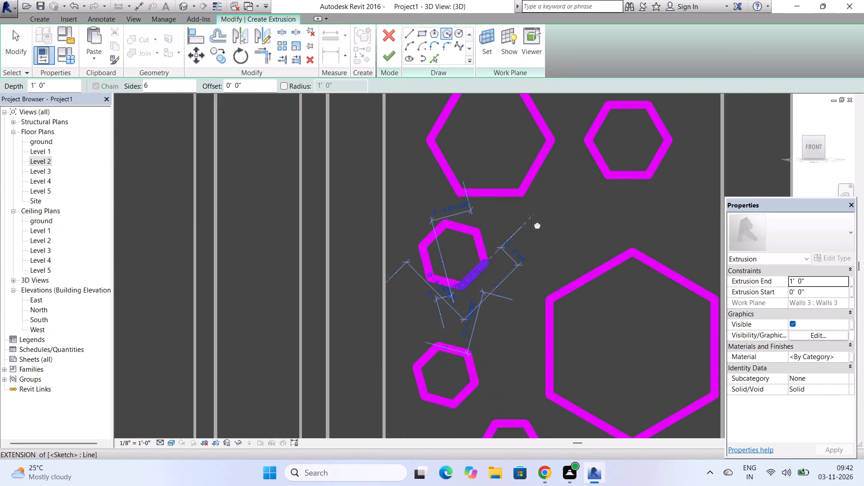
{"action": "scroll", "coordinate": [531, 220], "scroll_direction": "up", "scroll_amount": 1}
{"action": "left_click", "coordinate": [531, 220]}
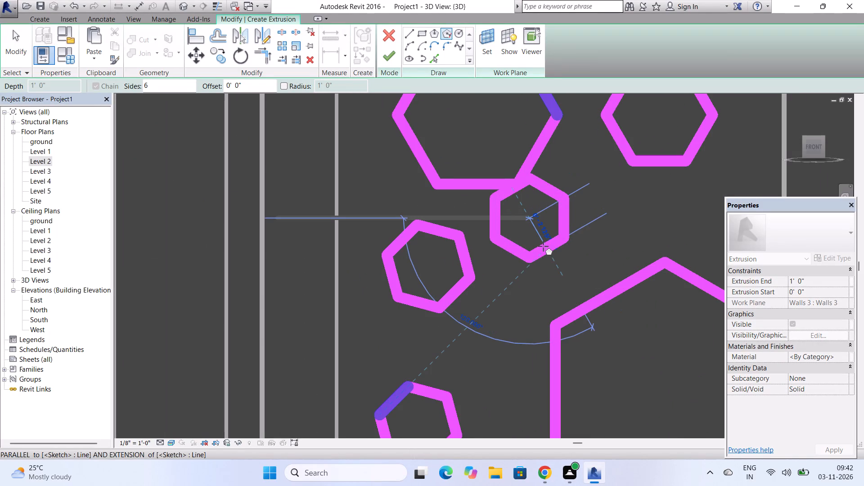
{"action": "left_click", "coordinate": [537, 238]}
Sketch a small flat-topped hexagon between the two small tilted hexagons and the large vertical-sided hexagon.
{"action": "scroll", "coordinate": [537, 238], "scroll_direction": "down", "scroll_amount": 3}
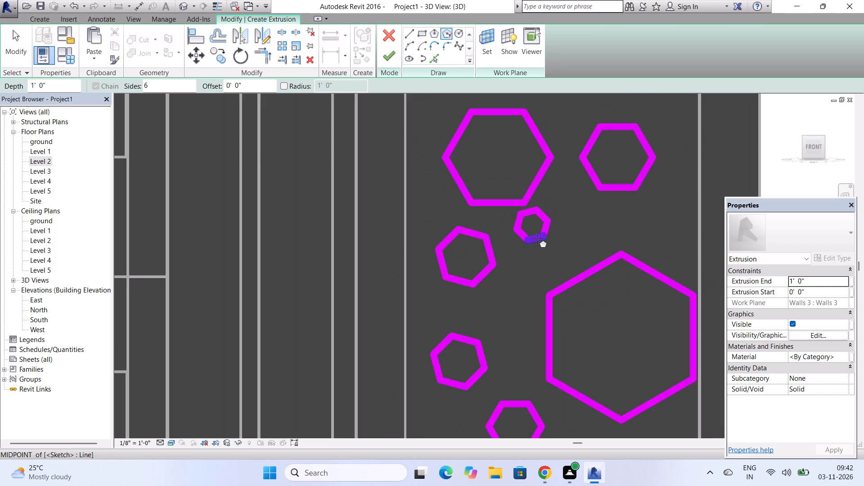
{"action": "scroll", "coordinate": [537, 238], "scroll_direction": "down", "scroll_amount": 2}
{"action": "scroll", "coordinate": [517, 324], "scroll_direction": "up", "scroll_amount": 5}
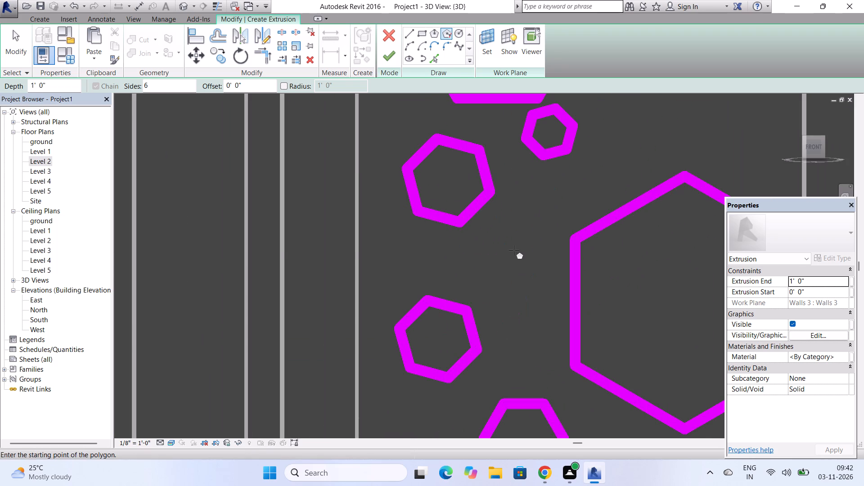
{"action": "left_click", "coordinate": [514, 250]}
{"action": "left_click", "coordinate": [517, 278]}
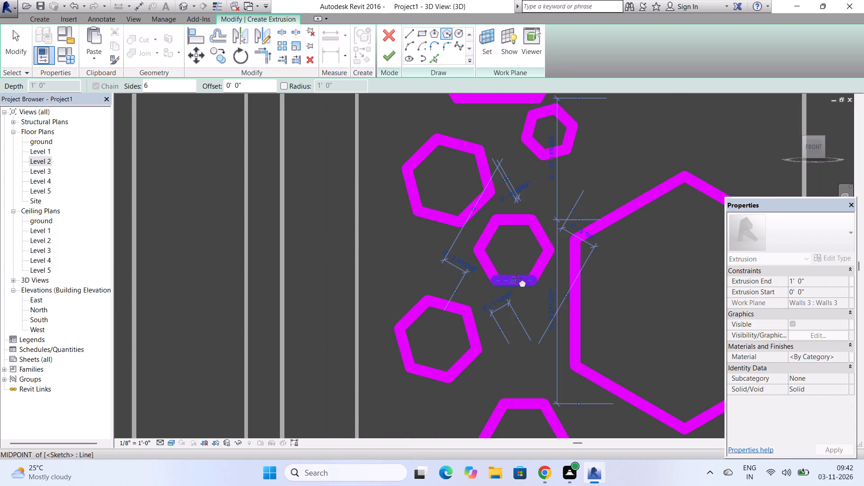
Sketch a small tilted hexagon near the panel's left edge, beside the upper-left side of the largest flat-topped hexagon.
{"action": "scroll", "coordinate": [500, 302], "scroll_direction": "down", "scroll_amount": 14}
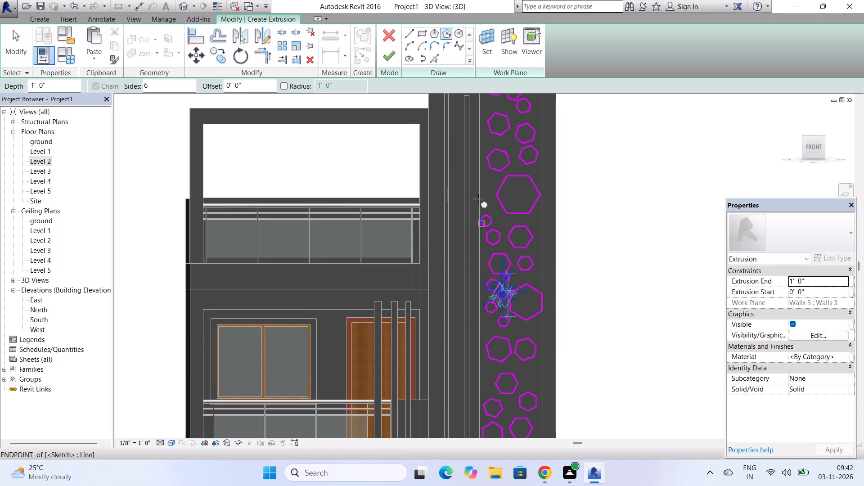
{"action": "scroll", "coordinate": [483, 166], "scroll_direction": "up", "scroll_amount": 9}
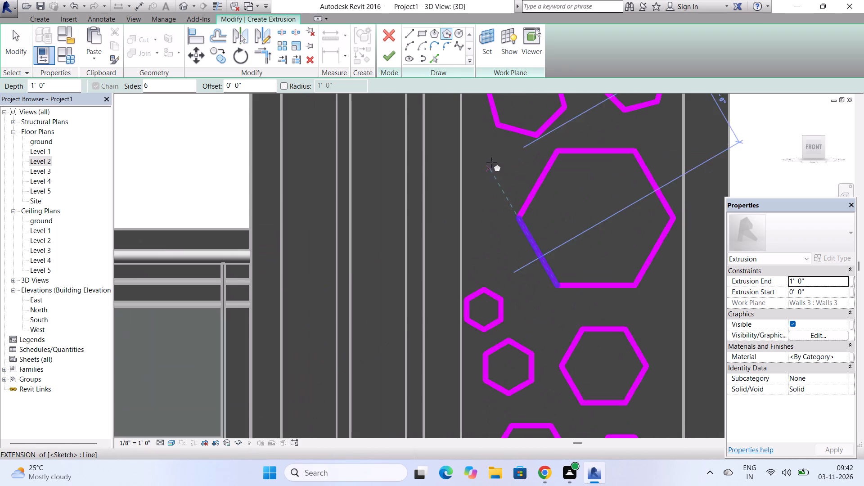
{"action": "left_click", "coordinate": [491, 172]}
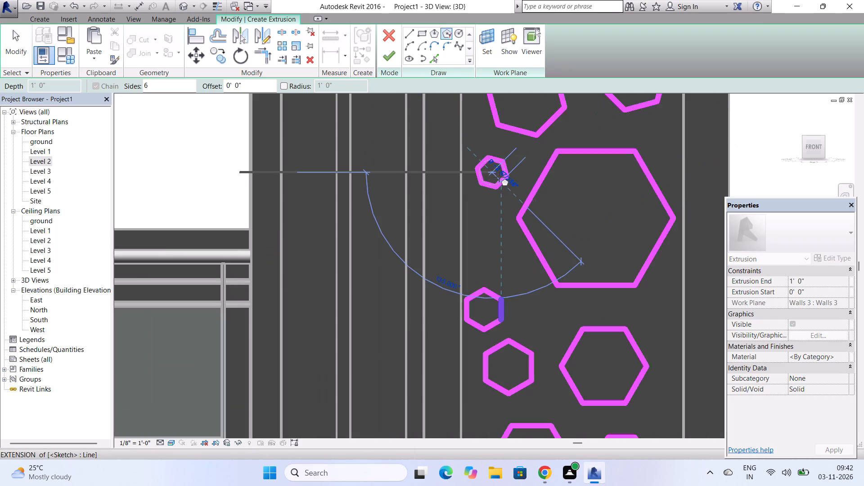
{"action": "scroll", "coordinate": [499, 177], "scroll_direction": "up", "scroll_amount": 3}
{"action": "left_click", "coordinate": [499, 177]}
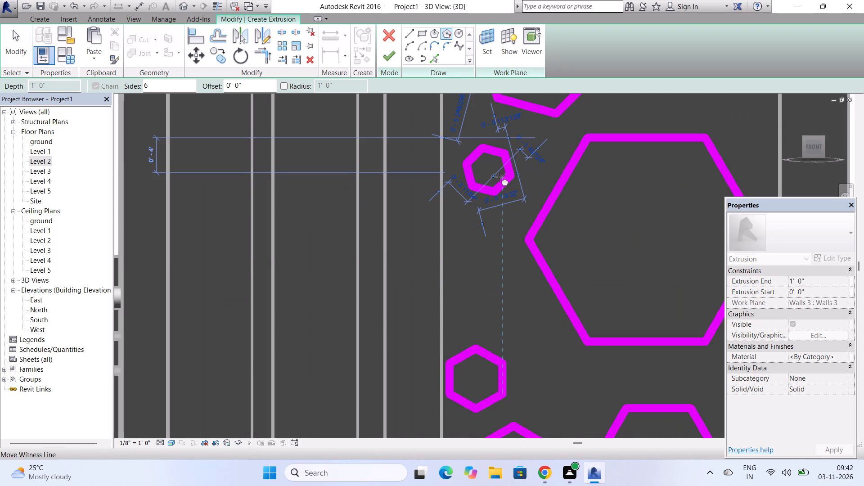
Sketch a small tilted hexagon below the largest flat-topped hexagon's lower-left corner, right of the small vertical-sided hexagon at the panel's left edge.
{"action": "scroll", "coordinate": [494, 258], "scroll_direction": "down", "scroll_amount": 3}
{"action": "scroll", "coordinate": [535, 351], "scroll_direction": "up", "scroll_amount": 6}
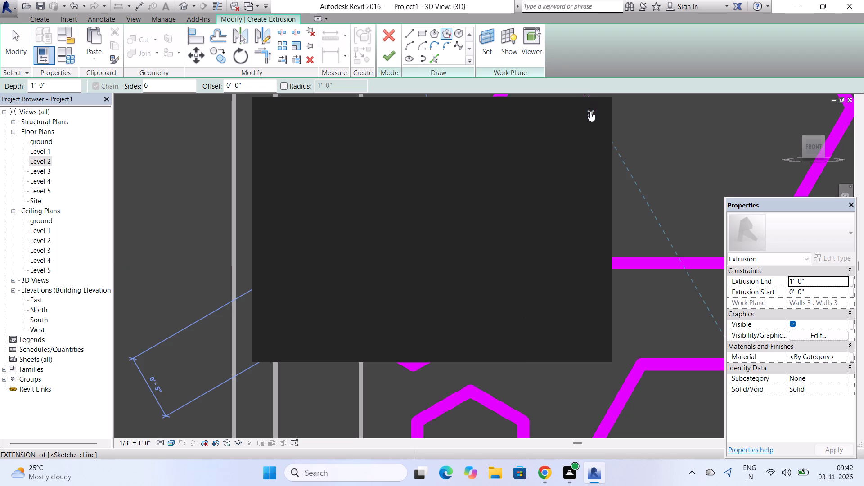
{"action": "left_click", "coordinate": [590, 112]}
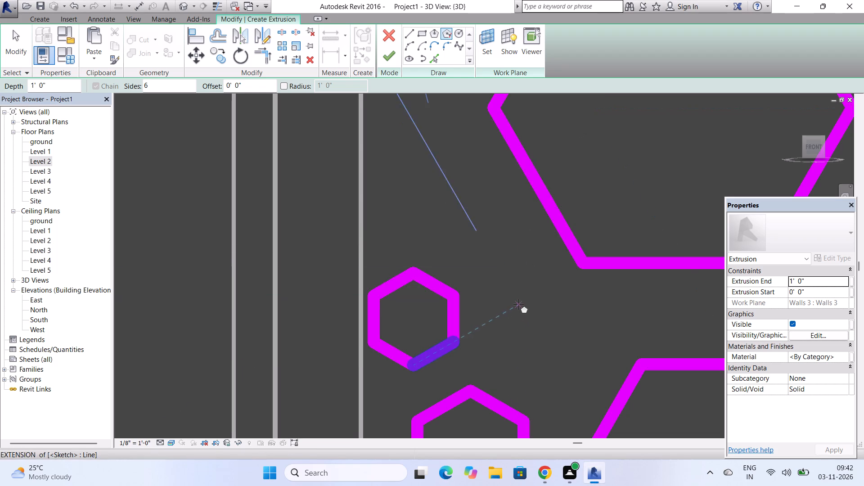
{"action": "left_click", "coordinate": [521, 301]}
{"action": "left_click", "coordinate": [544, 322]}
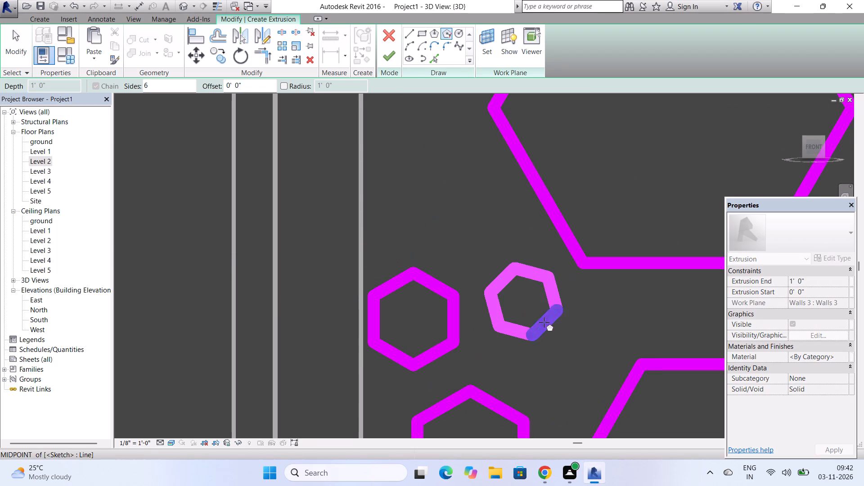
Sketch a small flat-topped hexagon near the panel's left edge, between the small tilted hexagon above and the small vertical-sided one below.
{"action": "scroll", "coordinate": [544, 322], "scroll_direction": "down", "scroll_amount": 6}
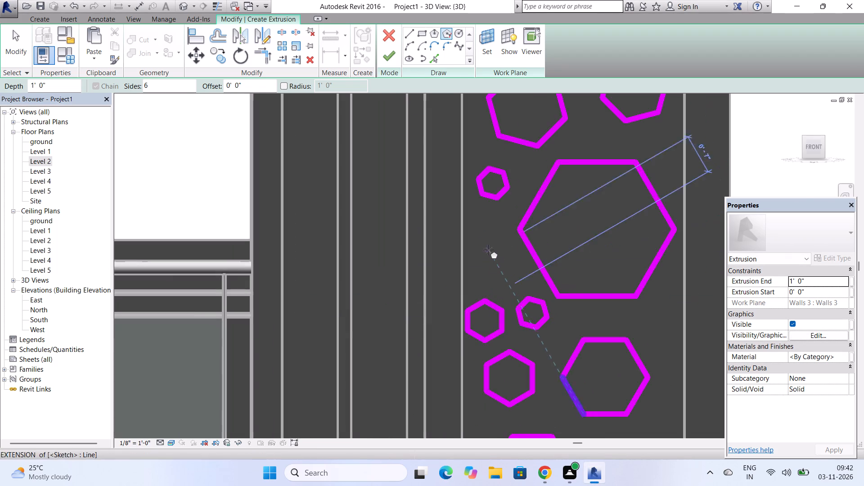
{"action": "scroll", "coordinate": [488, 250], "scroll_direction": "up", "scroll_amount": 5}
{"action": "left_click", "coordinate": [479, 246]}
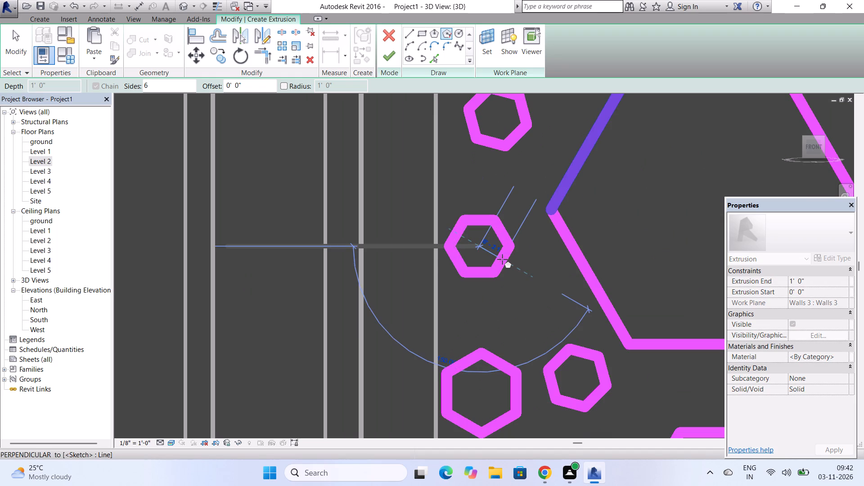
{"action": "left_click", "coordinate": [502, 259]}
Sketch a small flat-topped hexagon near the panel's right edge, between the largest flat-topped hexagon and the medium flat-topped one below it.
{"action": "scroll", "coordinate": [495, 274], "scroll_direction": "down", "scroll_amount": 10}
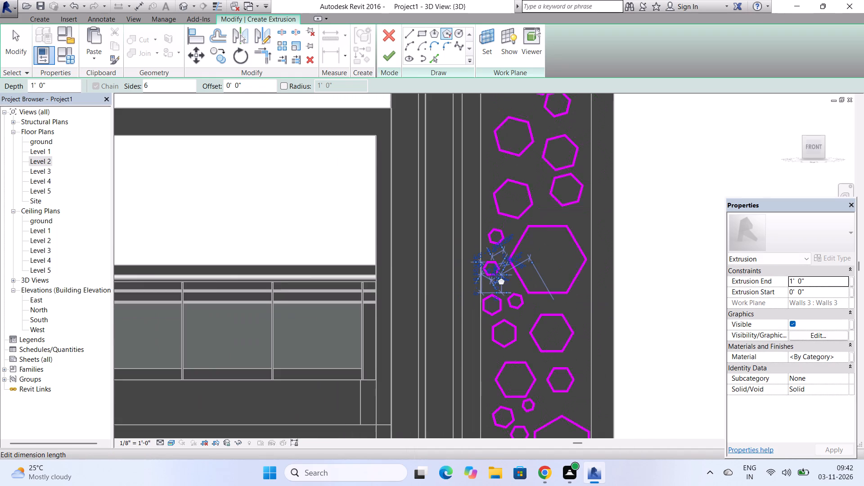
{"action": "scroll", "coordinate": [495, 276], "scroll_direction": "down", "scroll_amount": 7}
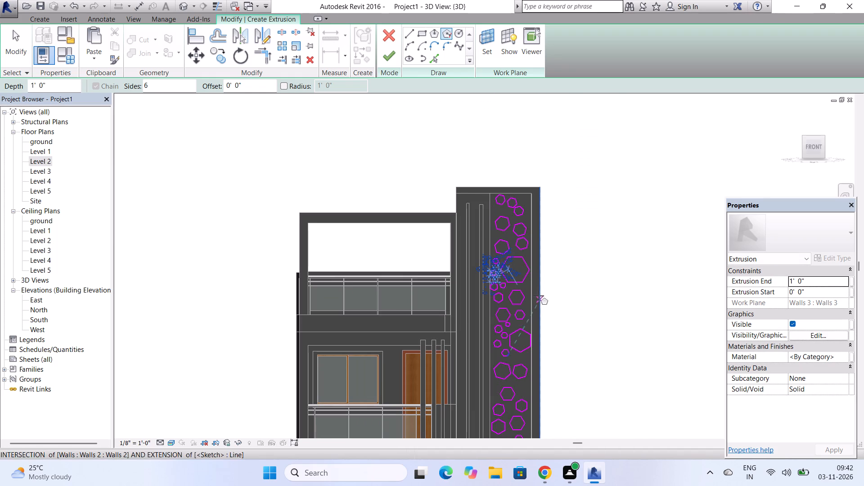
{"action": "scroll", "coordinate": [522, 283], "scroll_direction": "up", "scroll_amount": 12}
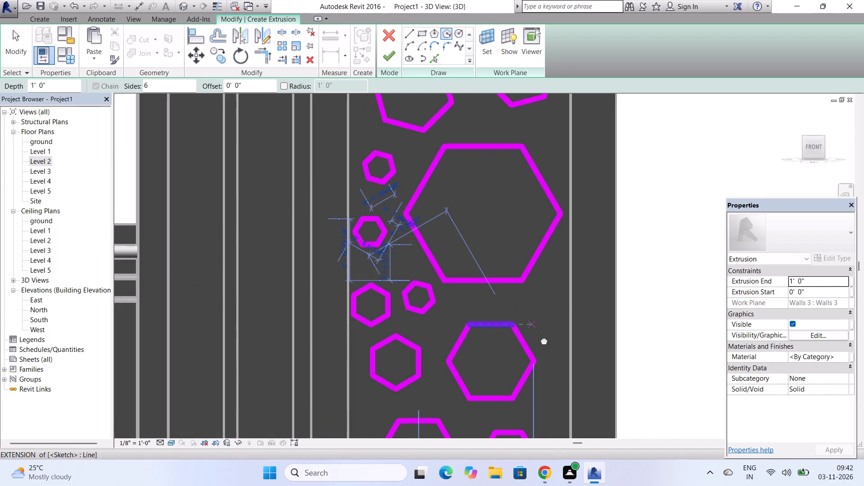
{"action": "scroll", "coordinate": [538, 336], "scroll_direction": "up", "scroll_amount": 3}
{"action": "left_click", "coordinate": [549, 268]}
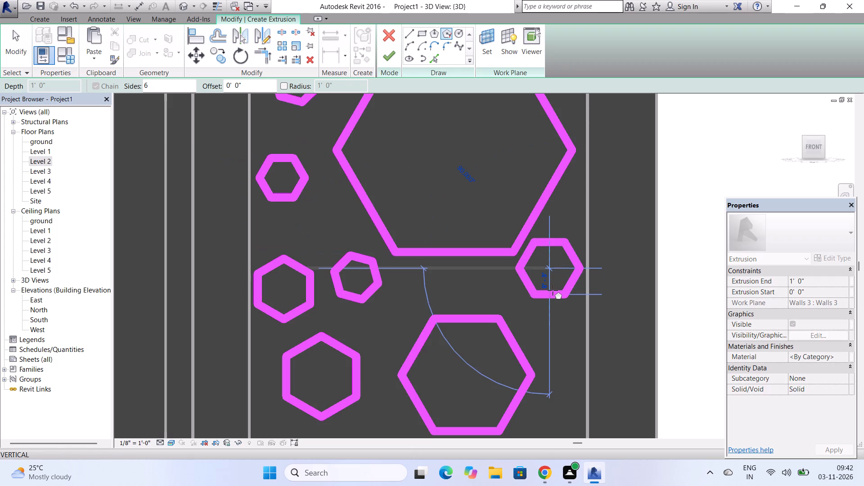
{"action": "left_click", "coordinate": [553, 290]}
Sketch a small vertical-sided hexagon near the panel's right edge, just off the medium flat-topped hexagon's lower-right corner.
{"action": "scroll", "coordinate": [534, 237], "scroll_direction": "down", "scroll_amount": 6}
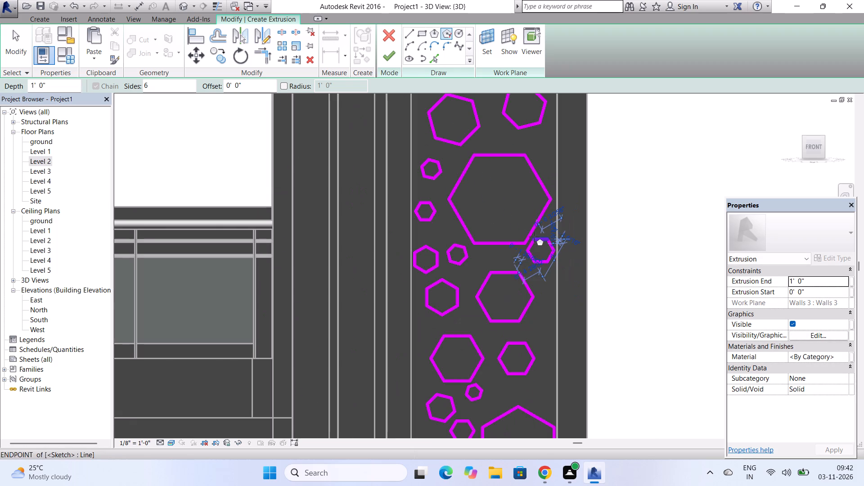
{"action": "scroll", "coordinate": [526, 338], "scroll_direction": "up", "scroll_amount": 5}
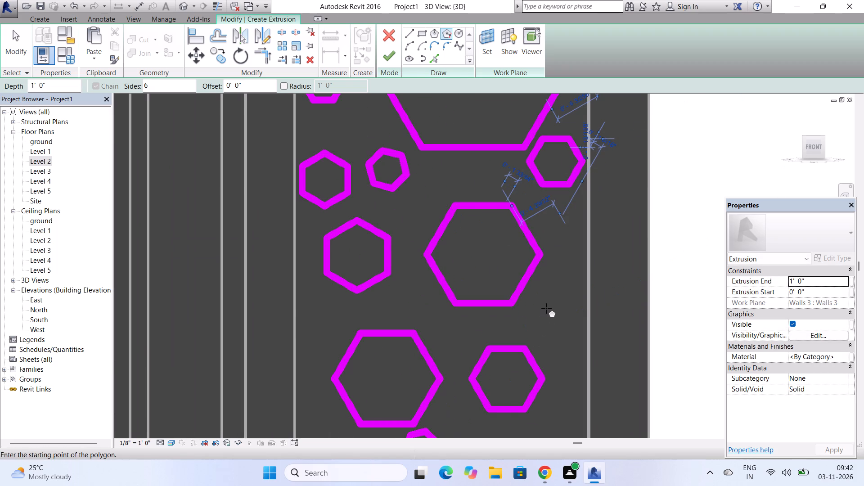
{"action": "left_click", "coordinate": [546, 308]}
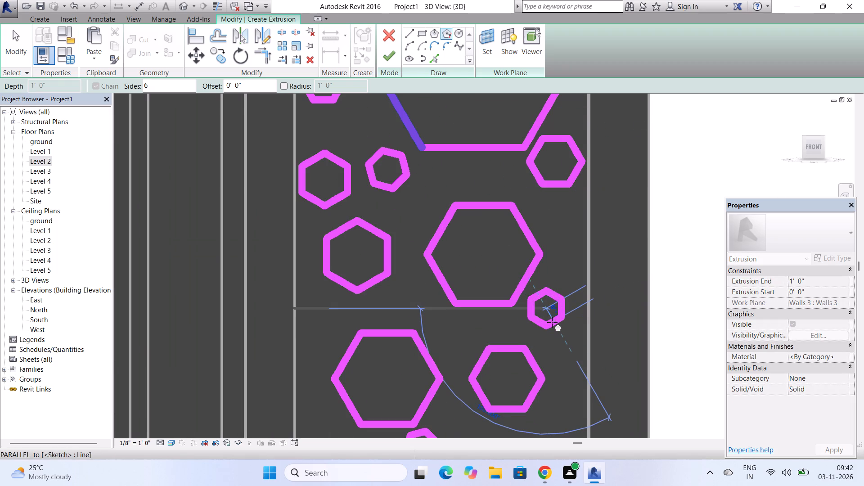
{"action": "left_click", "coordinate": [552, 322]}
Sketch a small flat-topped hexagon near the panel's right edge, between the next flat-topped hexagon down and the large vertical-sided hexagon.
{"action": "scroll", "coordinate": [549, 269], "scroll_direction": "down", "scroll_amount": 7}
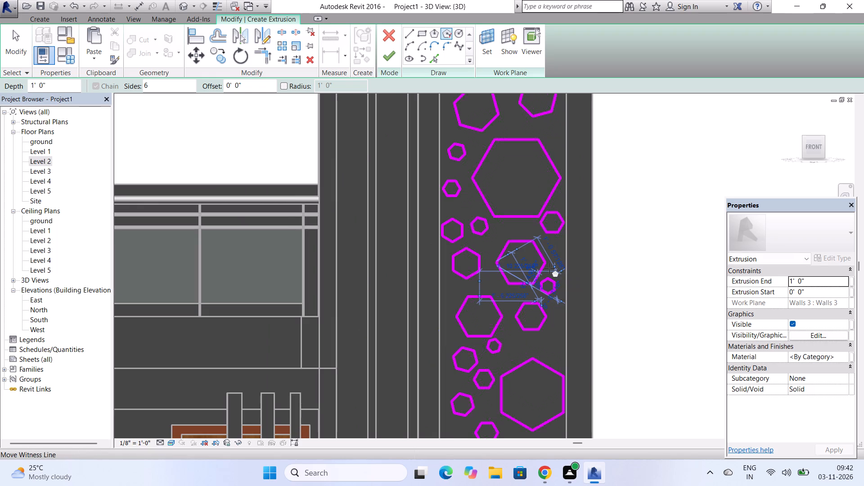
{"action": "scroll", "coordinate": [549, 268], "scroll_direction": "down", "scroll_amount": 1}
{"action": "scroll", "coordinate": [547, 325], "scroll_direction": "up", "scroll_amount": 10}
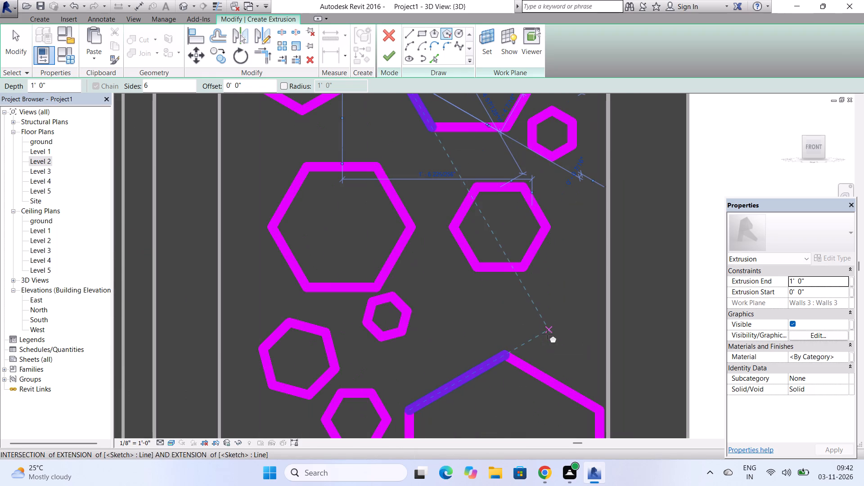
{"action": "left_click", "coordinate": [562, 295]}
{"action": "left_click", "coordinate": [567, 324]}
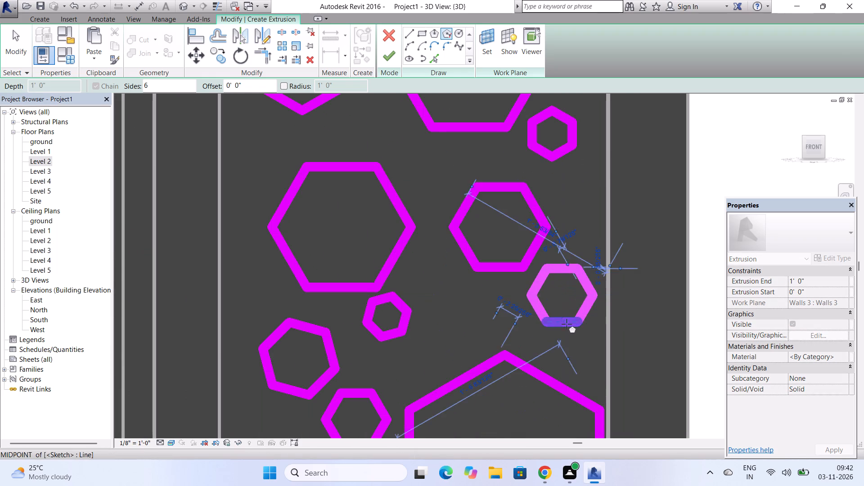
Sketch a small flat-topped hexagon near the panel's right edge, between the large vertical-sided hexagon and the tilted pair below it.
{"action": "scroll", "coordinate": [542, 286], "scroll_direction": "down", "scroll_amount": 10}
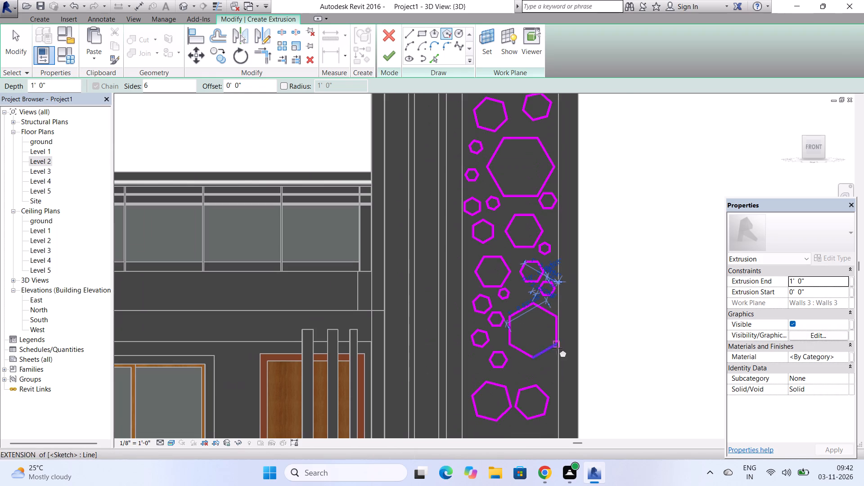
{"action": "scroll", "coordinate": [534, 343], "scroll_direction": "down", "scroll_amount": 3}
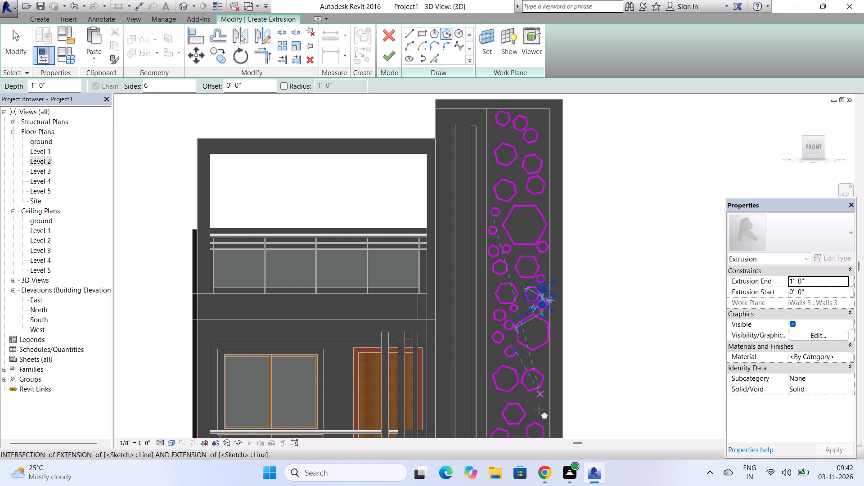
{"action": "scroll", "coordinate": [538, 416], "scroll_direction": "up", "scroll_amount": 9}
{"action": "scroll", "coordinate": [539, 192], "scroll_direction": "up", "scroll_amount": 3}
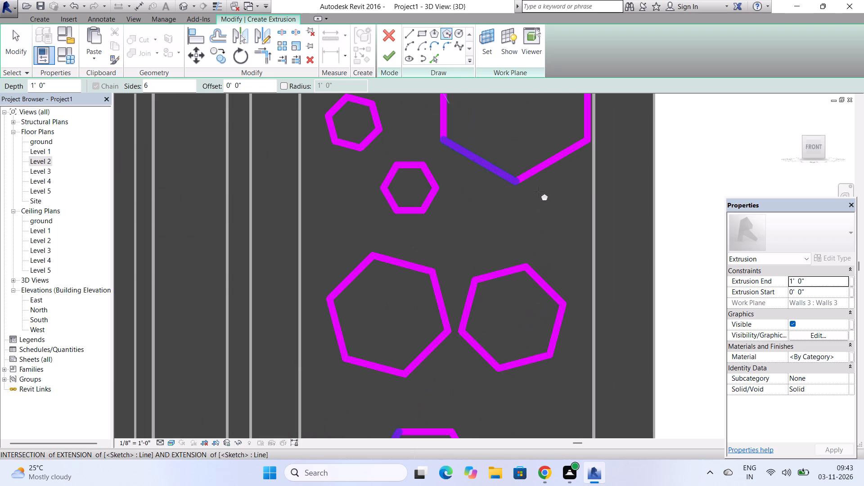
{"action": "left_click", "coordinate": [548, 212]}
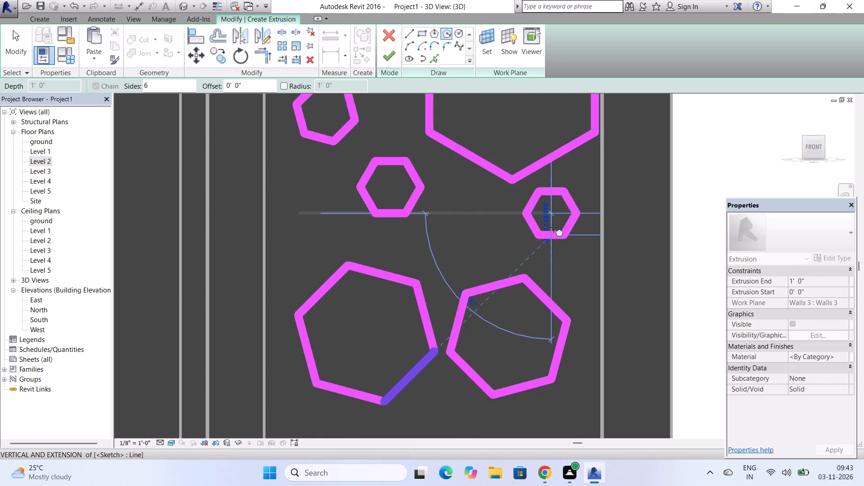
{"action": "left_click", "coordinate": [553, 227]}
Sketch a small tilted hexagon near the panel's right edge, between the tilted pair's right-hand hexagon and the vertical-sided hexagon below.
{"action": "scroll", "coordinate": [487, 241], "scroll_direction": "down", "scroll_amount": 10}
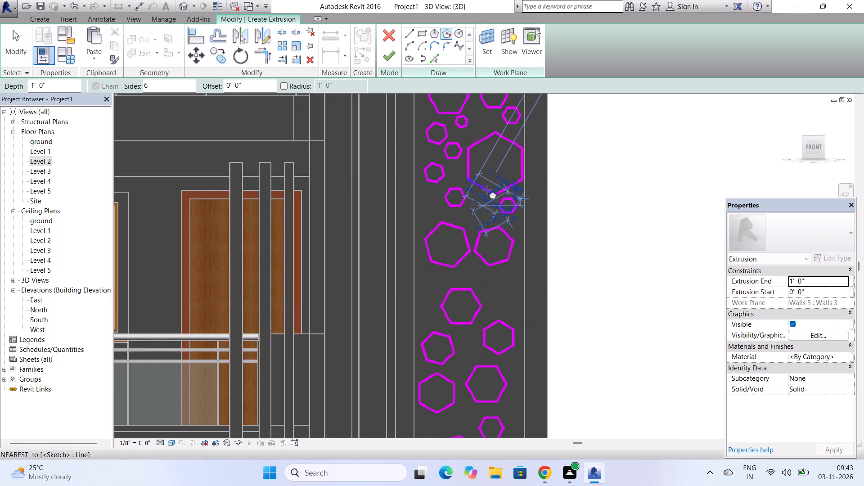
{"action": "scroll", "coordinate": [494, 278], "scroll_direction": "up", "scroll_amount": 9}
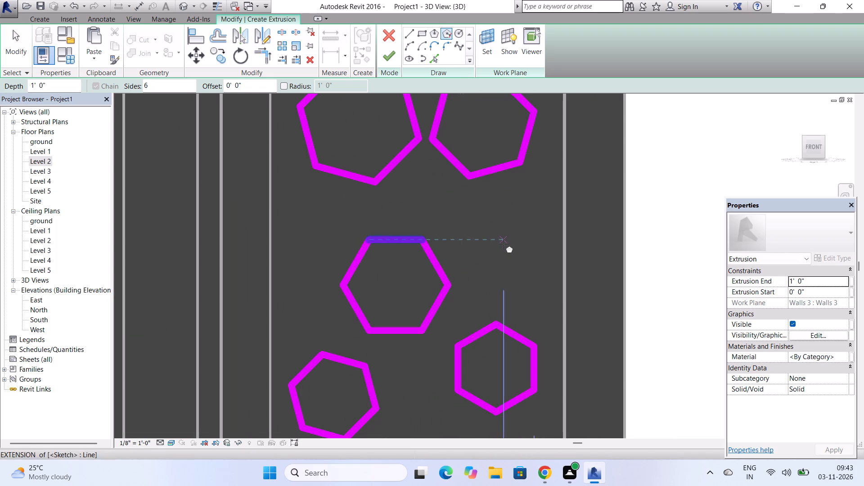
{"action": "left_click", "coordinate": [504, 244]}
{"action": "left_click", "coordinate": [513, 264]}
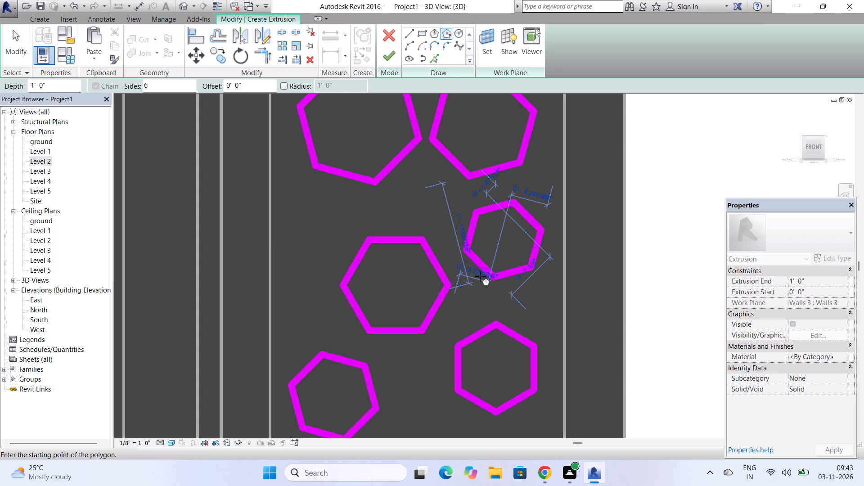
Sketch a small tilted hexagon mid-panel, between the left-hand tilted hexagon and the vertical-sided hexagon below the medium flat-topped one.
{"action": "scroll", "coordinate": [480, 276], "scroll_direction": "down", "scroll_amount": 10}
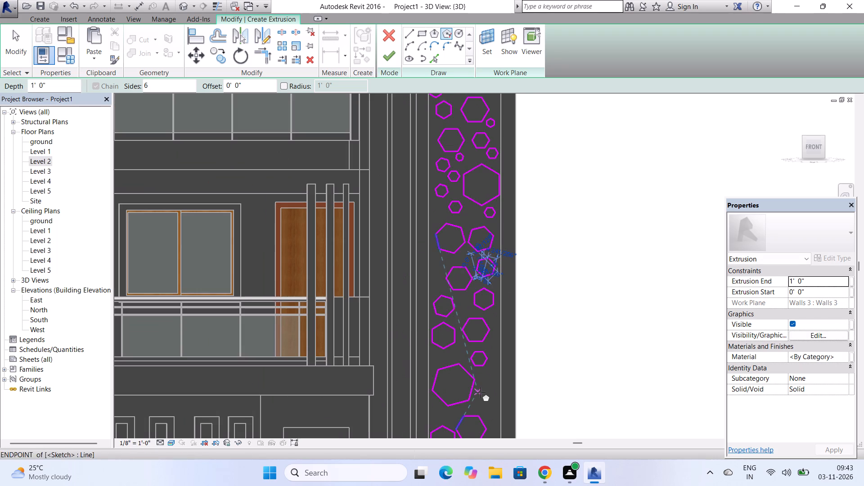
{"action": "scroll", "coordinate": [461, 307], "scroll_direction": "up", "scroll_amount": 10}
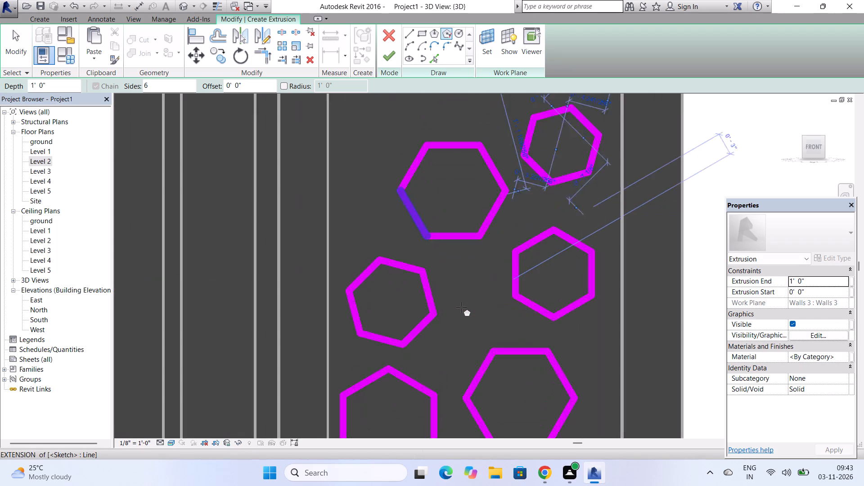
{"action": "scroll", "coordinate": [461, 307], "scroll_direction": "up", "scroll_amount": 3}
{"action": "left_click", "coordinate": [466, 292]}
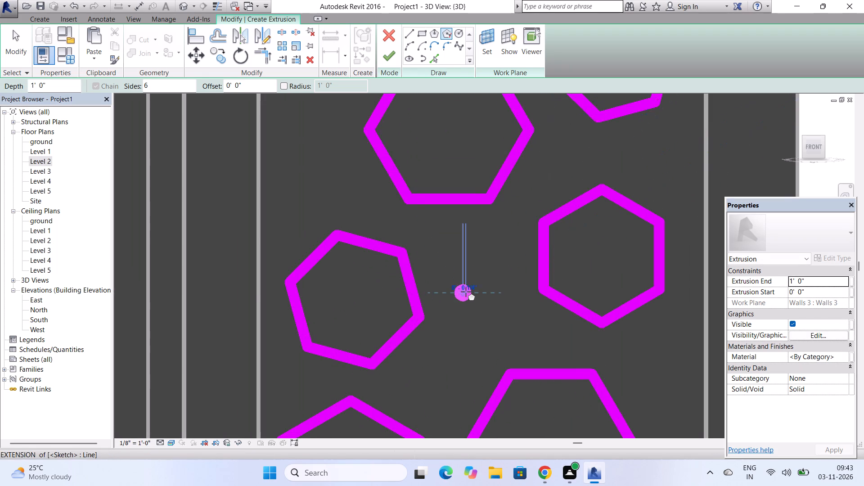
{"action": "left_click", "coordinate": [471, 313]}
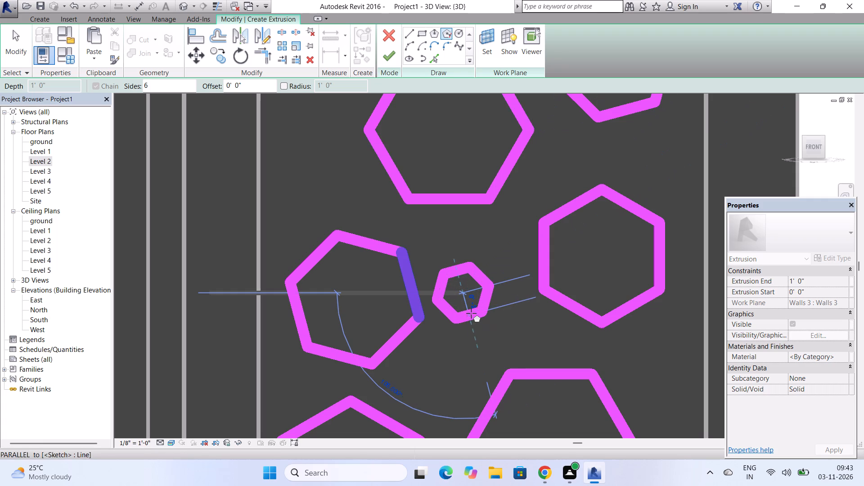
Sketch a small flat-topped hexagon near the panel's left edge, just below the left-hand hexagon of the large tilted pair.
{"action": "scroll", "coordinate": [471, 313], "scroll_direction": "down", "scroll_amount": 8}
{"action": "scroll", "coordinate": [416, 217], "scroll_direction": "up", "scroll_amount": 2}
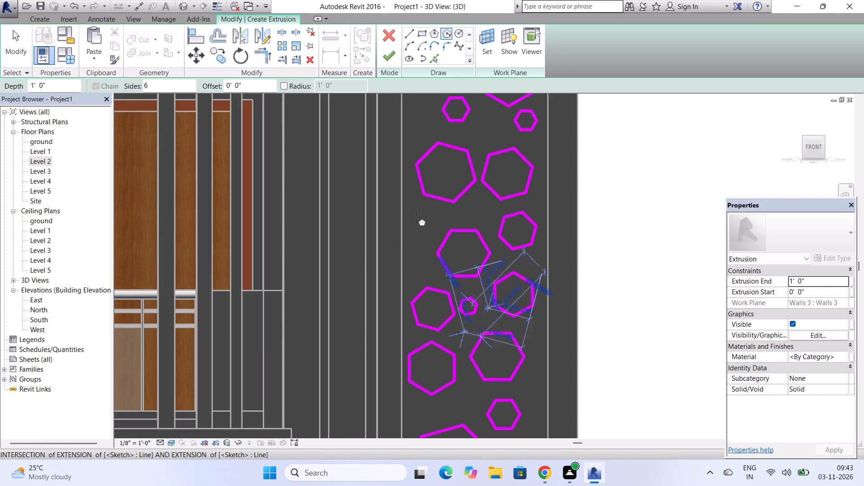
{"action": "scroll", "coordinate": [416, 217], "scroll_direction": "up", "scroll_amount": 6}
{"action": "left_click", "coordinate": [418, 227]}
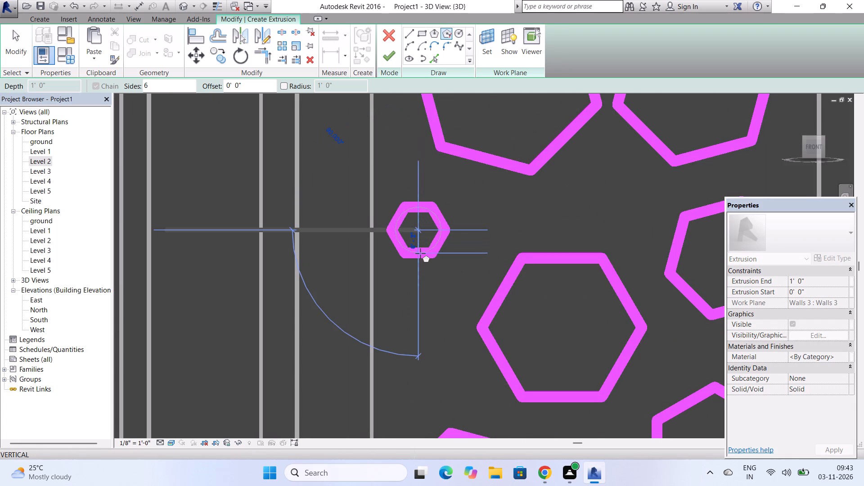
{"action": "left_click", "coordinate": [420, 253]}
Sketch a small vertical-sided hexagon near the panel's left edge, between the new small flat-topped hexagon and the tilted hexagon below.
{"action": "scroll", "coordinate": [459, 202], "scroll_direction": "down", "scroll_amount": 3}
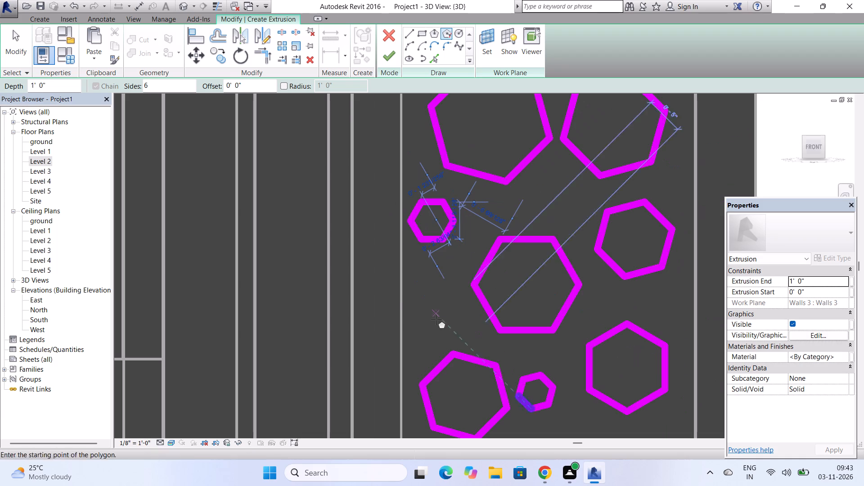
{"action": "scroll", "coordinate": [435, 328], "scroll_direction": "up", "scroll_amount": 6}
{"action": "left_click", "coordinate": [433, 275]}
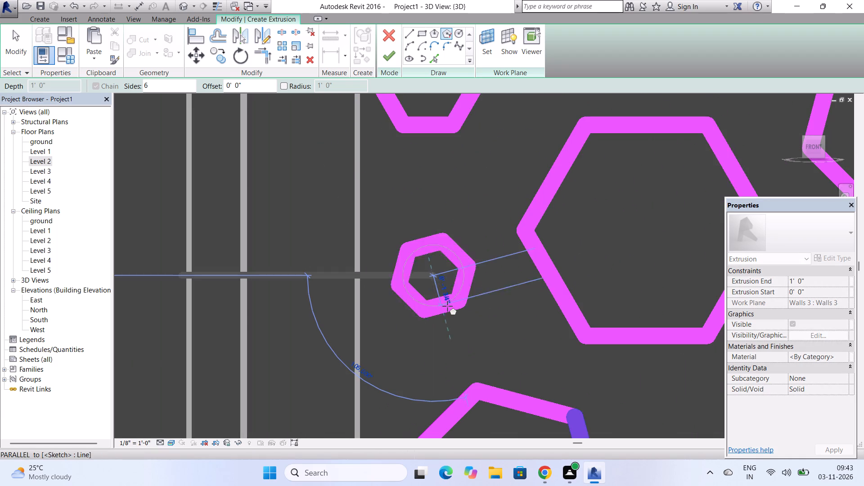
{"action": "left_click", "coordinate": [451, 309]}
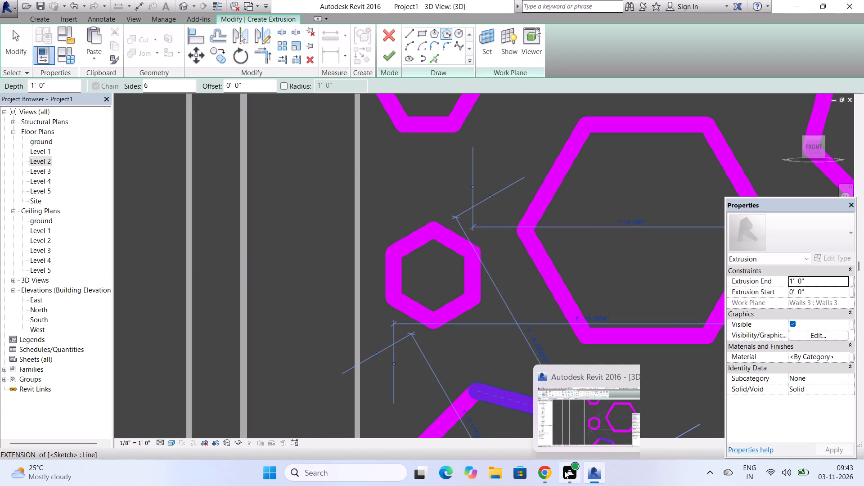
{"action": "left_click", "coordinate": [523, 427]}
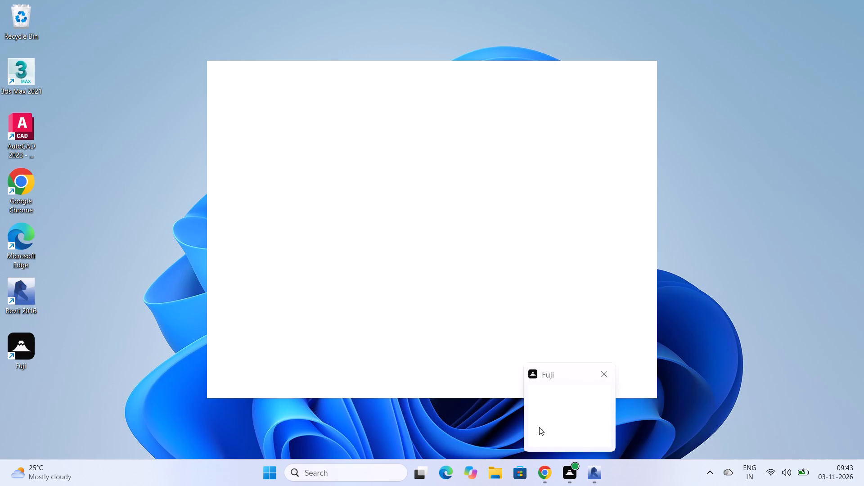
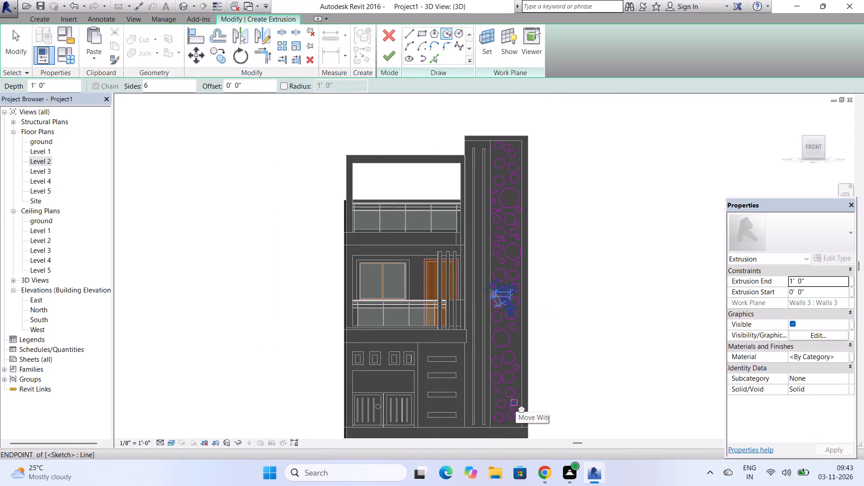
Sketch a small tilted hexagon in the panel's bottom right area, just below and right of the lowest flat-topped hexagon.
{"action": "scroll", "coordinate": [515, 411], "scroll_direction": "up", "scroll_amount": 17}
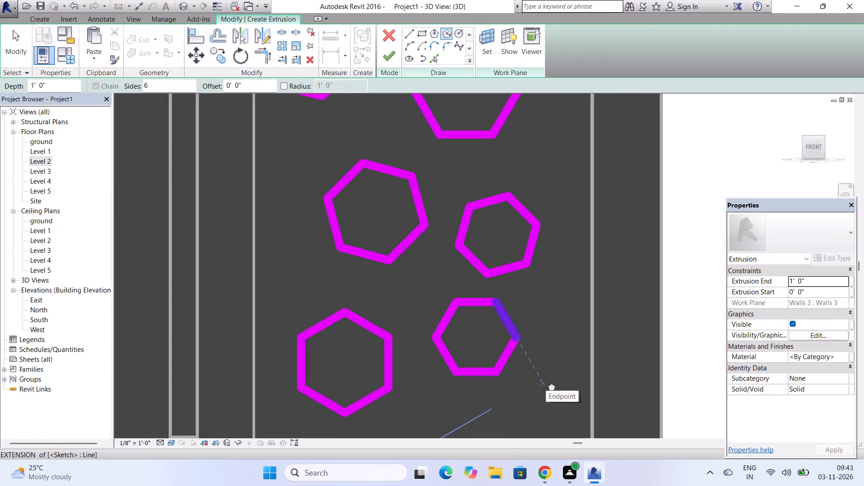
{"action": "left_click", "coordinate": [546, 382]}
{"action": "left_click", "coordinate": [550, 396]}
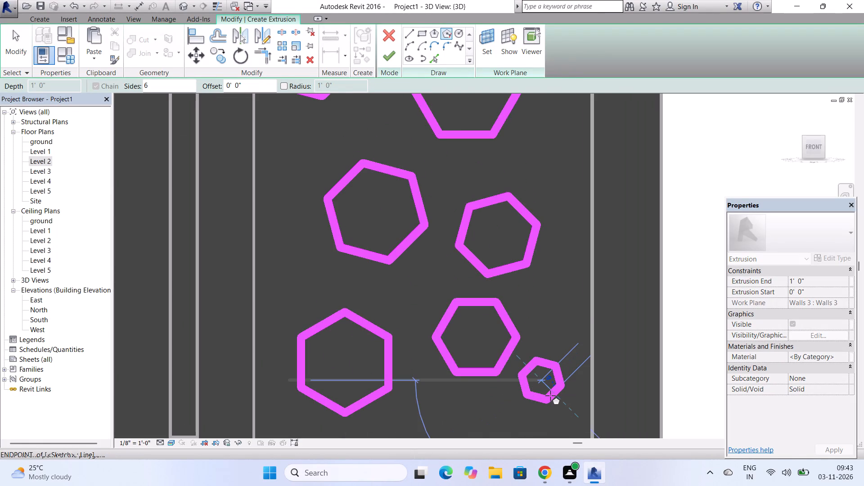
Sketch a small flat-topped hexagon near the panel's right edge, beside the lower right side of the medium flat-topped hexagon.
{"action": "scroll", "coordinate": [546, 335], "scroll_direction": "down", "scroll_amount": 6}
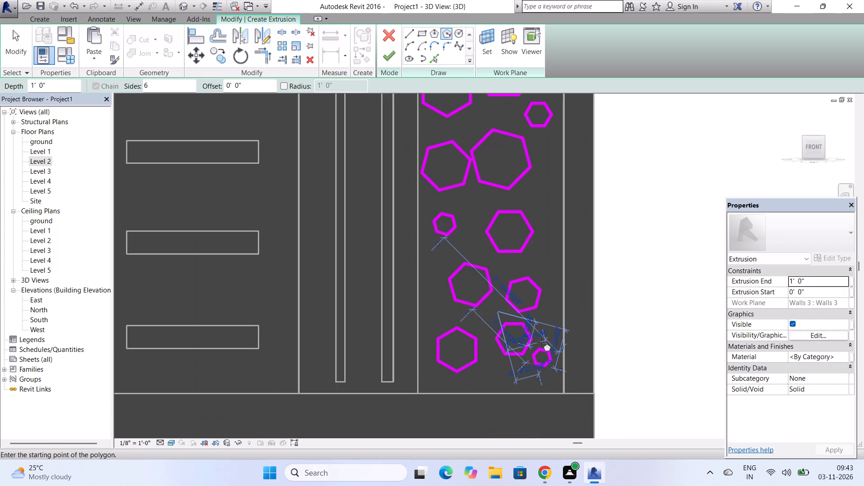
{"action": "scroll", "coordinate": [553, 245], "scroll_direction": "up", "scroll_amount": 6}
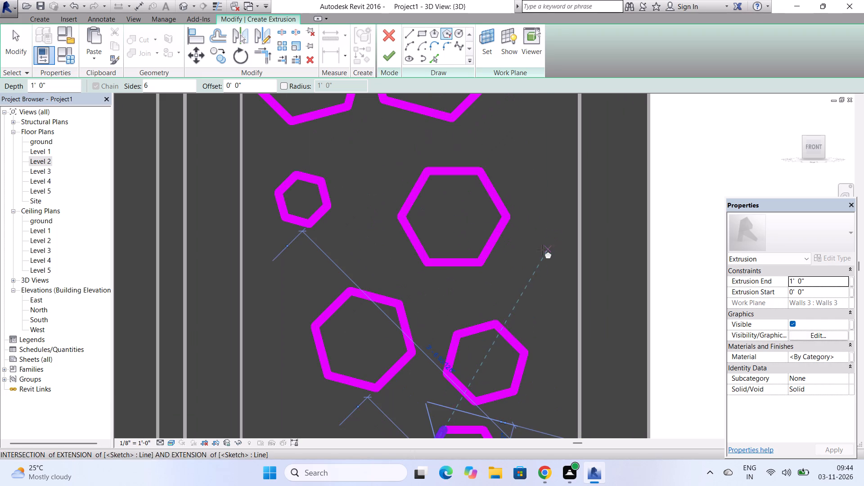
{"action": "left_click", "coordinate": [535, 250]}
{"action": "left_click", "coordinate": [536, 273]}
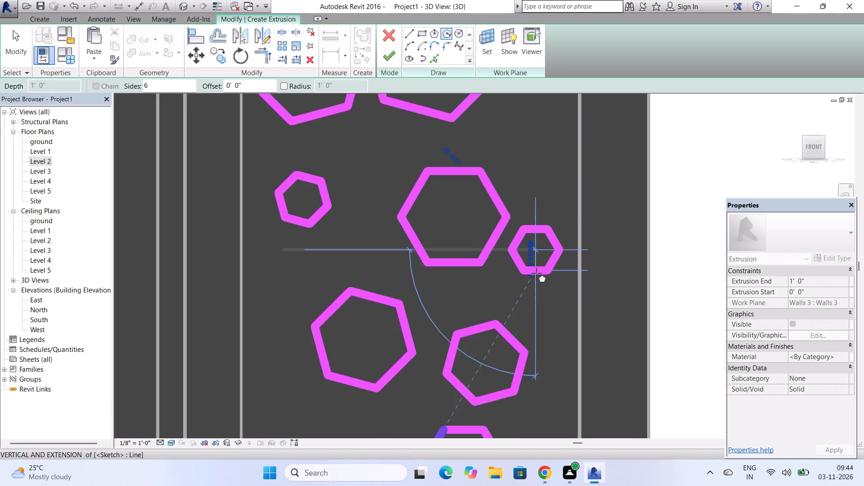
Sketch a small tilted hexagon near the panel's right edge, beside the lower right side of the larger hexagon in the touching tilted pair.
{"action": "scroll", "coordinate": [485, 349], "scroll_direction": "down", "scroll_amount": 3}
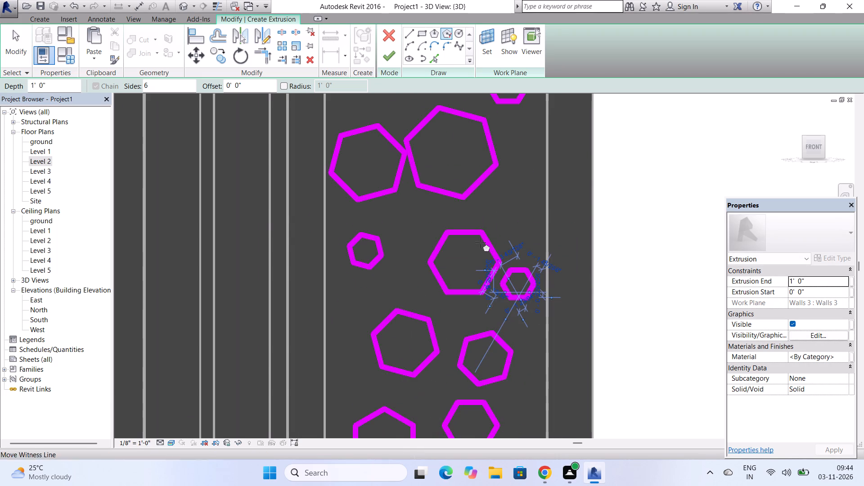
{"action": "scroll", "coordinate": [504, 185], "scroll_direction": "up", "scroll_amount": 7}
{"action": "left_click", "coordinate": [508, 225]}
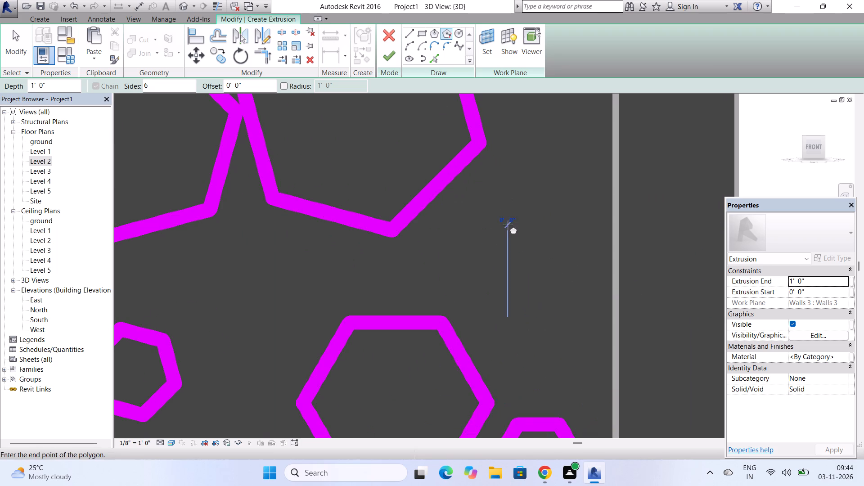
{"action": "left_click", "coordinate": [536, 253]}
Sketch a tiny vertical-sided hexagon below the touching tilted pair, between the small tilted hexagon and the medium flat-topped one.
{"action": "scroll", "coordinate": [536, 253], "scroll_direction": "down", "scroll_amount": 4}
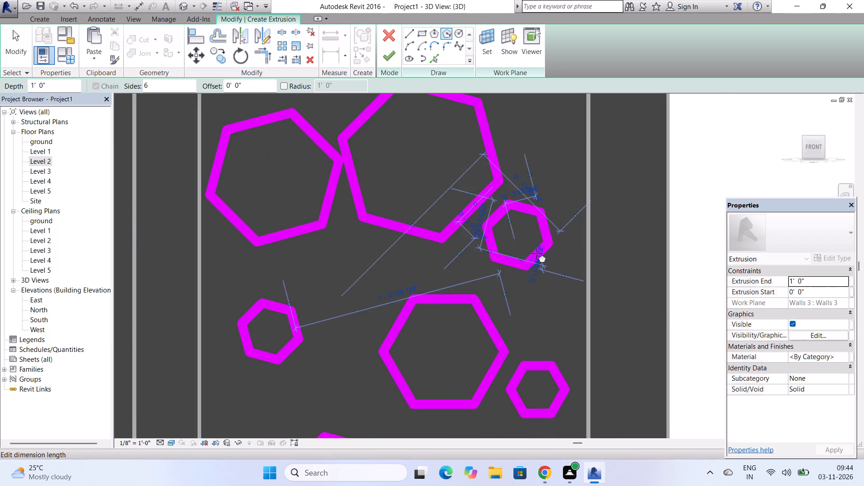
{"action": "scroll", "coordinate": [536, 253], "scroll_direction": "down", "scroll_amount": 3}
{"action": "scroll", "coordinate": [403, 275], "scroll_direction": "up", "scroll_amount": 7}
{"action": "scroll", "coordinate": [453, 283], "scroll_direction": "up", "scroll_amount": 1}
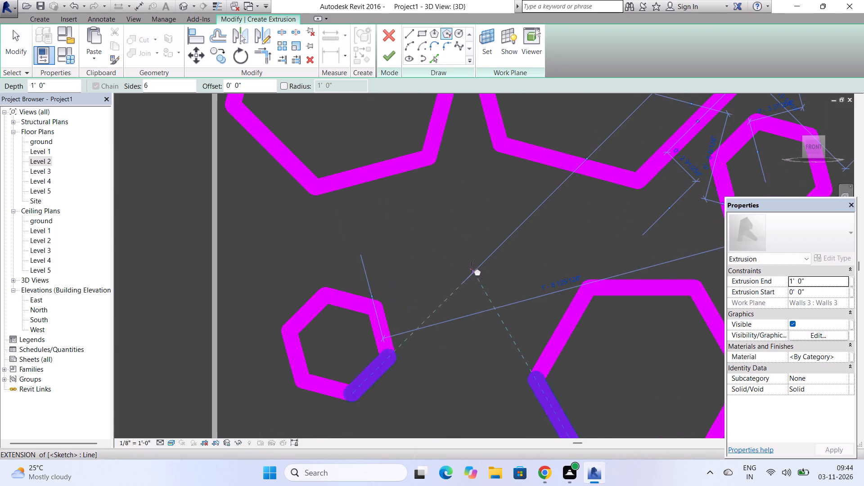
{"action": "left_click", "coordinate": [472, 259]}
{"action": "left_click", "coordinate": [478, 280]}
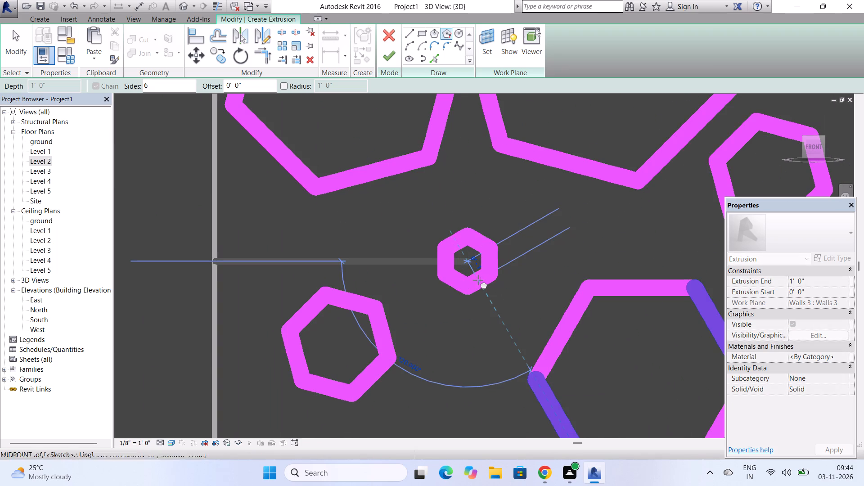
Sketch a small vertical-sided hexagon directly below the tiny one, left of the medium flat-topped hexagon.
{"action": "scroll", "coordinate": [445, 307], "scroll_direction": "down", "scroll_amount": 10}
{"action": "scroll", "coordinate": [433, 351], "scroll_direction": "up", "scroll_amount": 4}
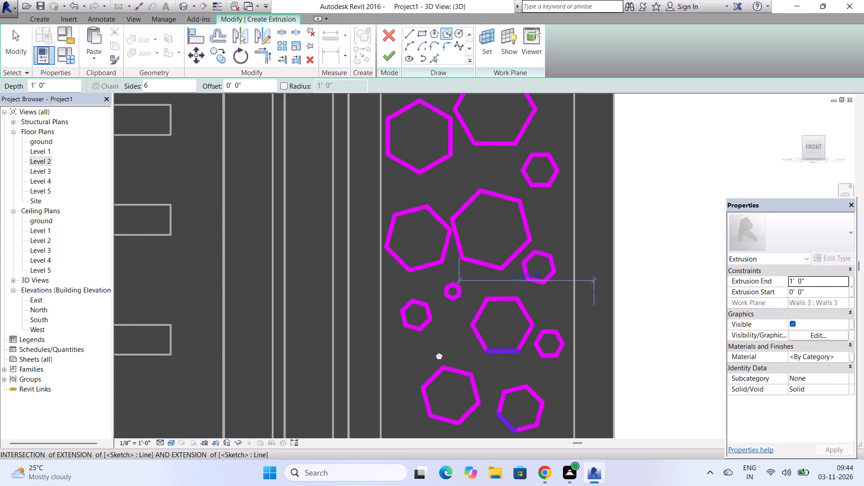
{"action": "scroll", "coordinate": [433, 351], "scroll_direction": "up", "scroll_amount": 5}
{"action": "left_click", "coordinate": [491, 309]}
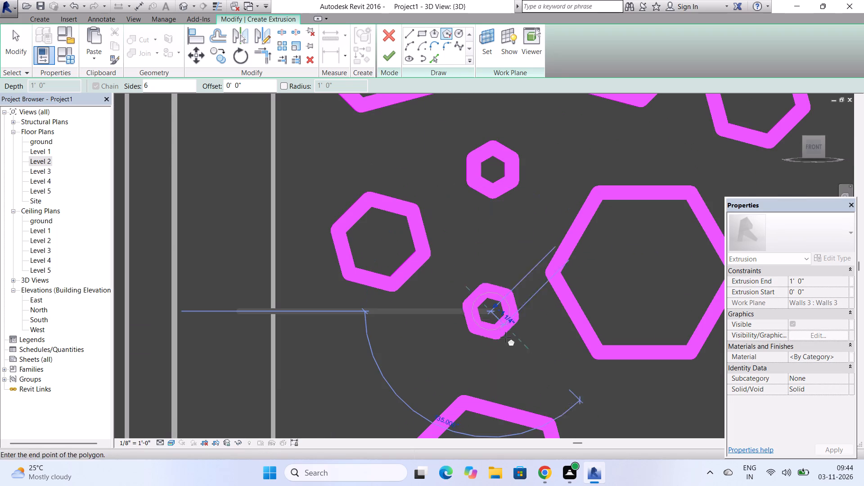
{"action": "left_click", "coordinate": [506, 338]}
Sketch a small vertical-sided hexagon near the panel's left edge, just below the small tilted hexagon.
{"action": "scroll", "coordinate": [488, 283], "scroll_direction": "down", "scroll_amount": 7}
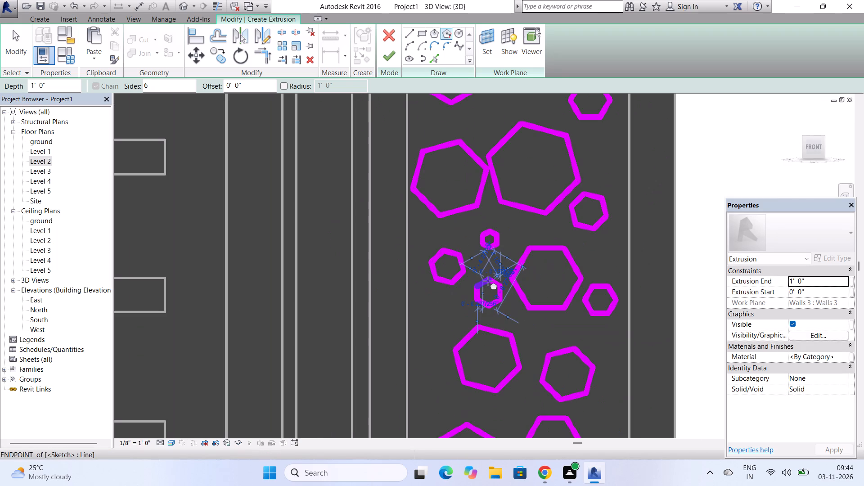
{"action": "scroll", "coordinate": [428, 339], "scroll_direction": "up", "scroll_amount": 4}
{"action": "left_click", "coordinate": [436, 294]}
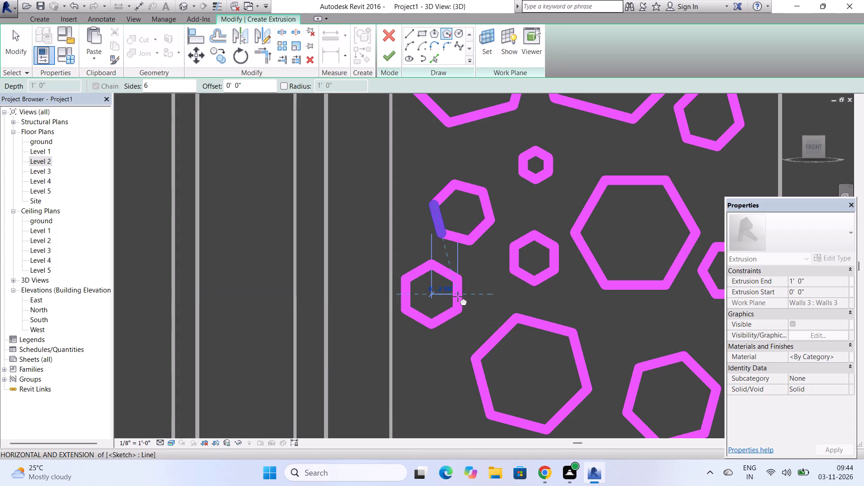
{"action": "left_click", "coordinate": [458, 297]}
Sketch a smaller vertical-sided hexagon below the last one, between the panel's left edge and the medium tilted hexagon.
{"action": "scroll", "coordinate": [471, 288], "scroll_direction": "down", "scroll_amount": 6}
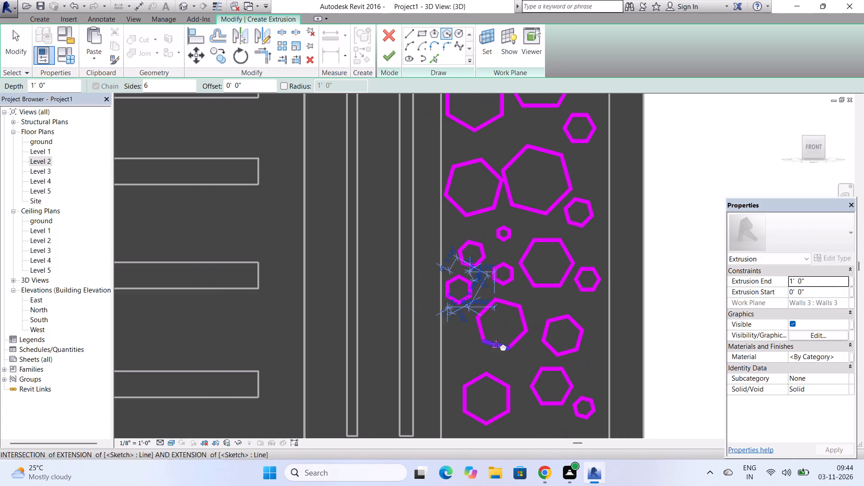
{"action": "scroll", "coordinate": [473, 356], "scroll_direction": "up", "scroll_amount": 6}
{"action": "left_click", "coordinate": [436, 292]}
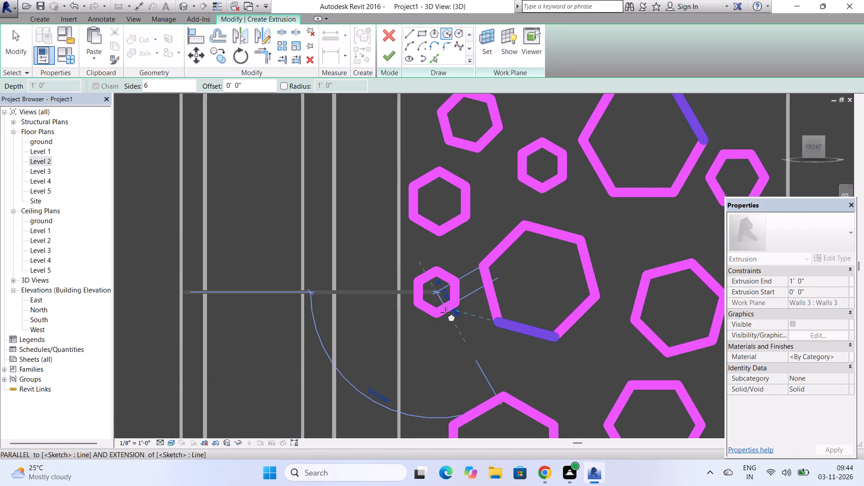
{"action": "left_click", "coordinate": [445, 312]}
Sketch two tilted hexagons at the panel's bottom: a small one right of the vertical-sided hexagon and a larger one beneath the lowest flat-topped hexagon.
{"action": "scroll", "coordinate": [472, 324], "scroll_direction": "down", "scroll_amount": 9}
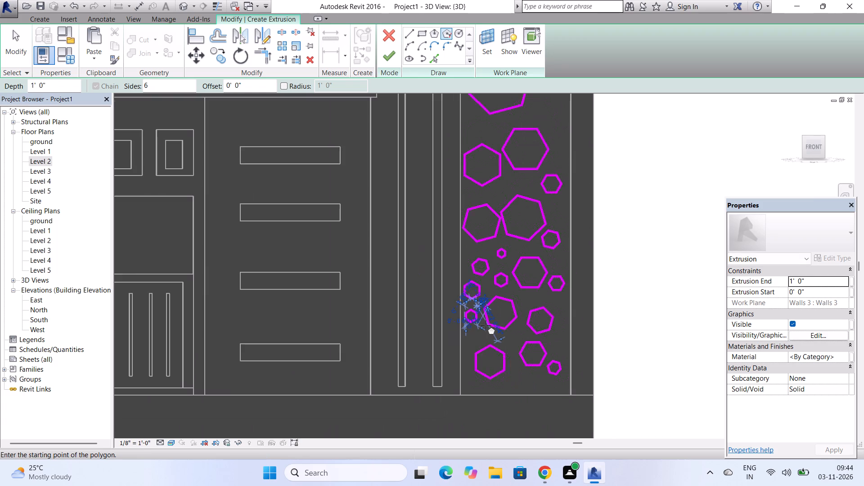
{"action": "scroll", "coordinate": [535, 396], "scroll_direction": "up", "scroll_amount": 9}
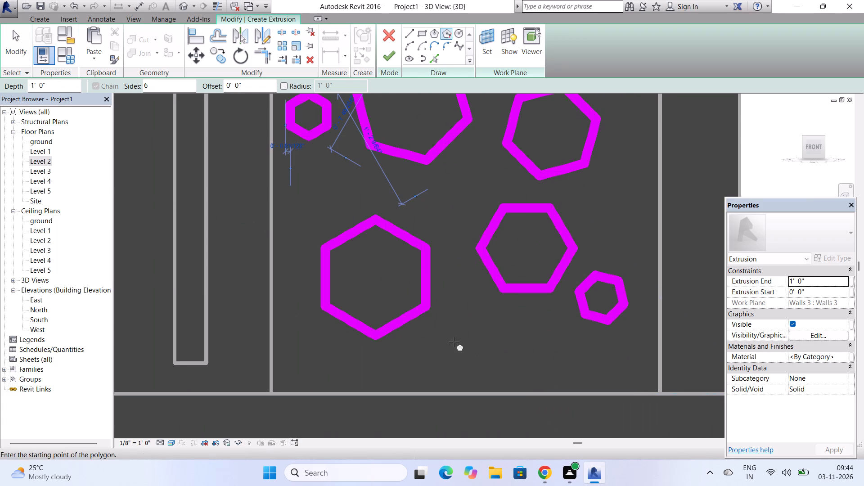
{"action": "left_click", "coordinate": [463, 309]}
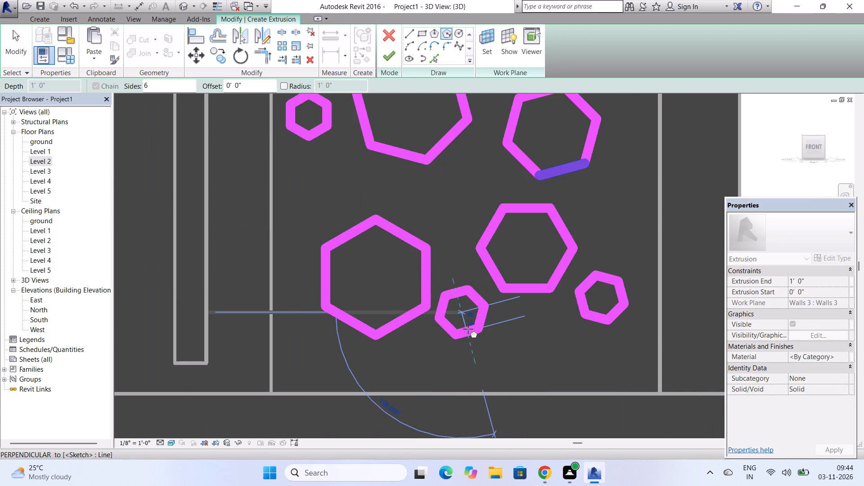
{"action": "left_click", "coordinate": [468, 329]}
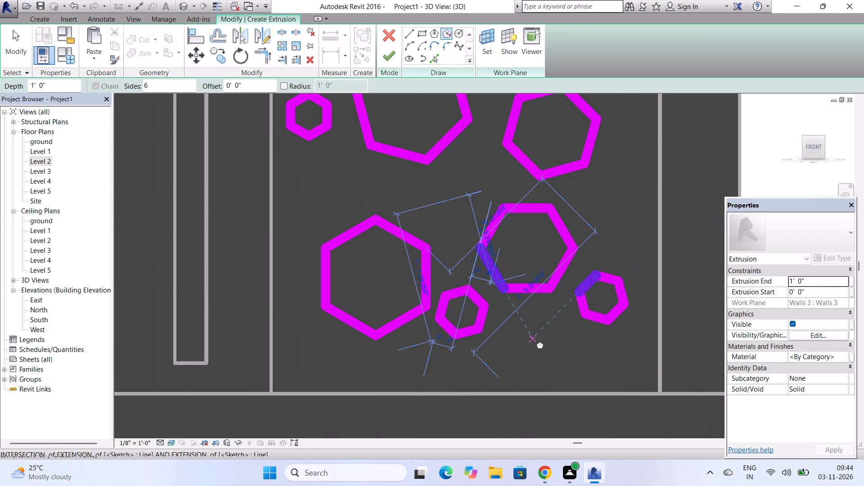
{"action": "left_click", "coordinate": [534, 341]}
{"action": "left_click", "coordinate": [546, 376]}
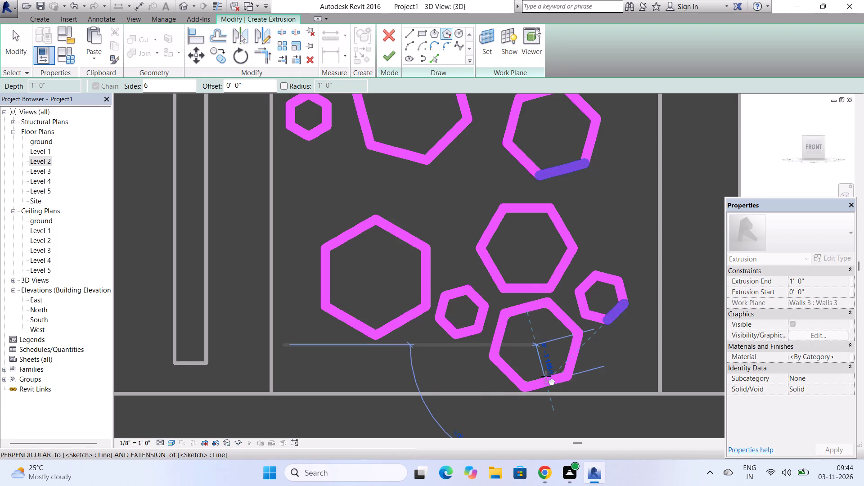
Dismiss the Autodesk Genuine notification card covering the top of the tower panel.
{"action": "scroll", "coordinate": [525, 386], "scroll_direction": "down", "scroll_amount": 14}
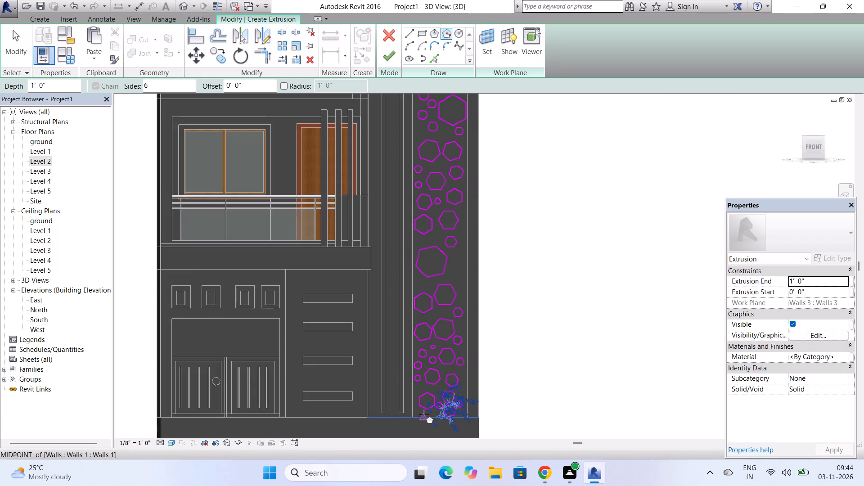
{"action": "scroll", "coordinate": [424, 414], "scroll_direction": "down", "scroll_amount": 6}
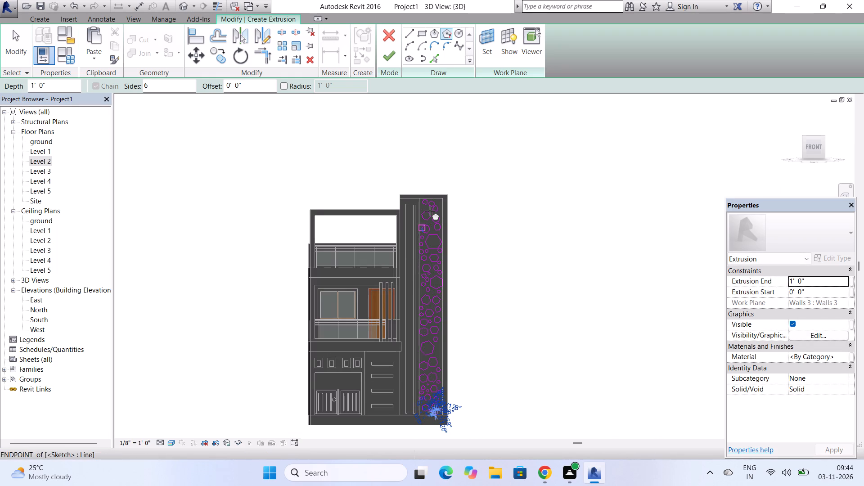
{"action": "scroll", "coordinate": [431, 210], "scroll_direction": "up", "scroll_amount": 10}
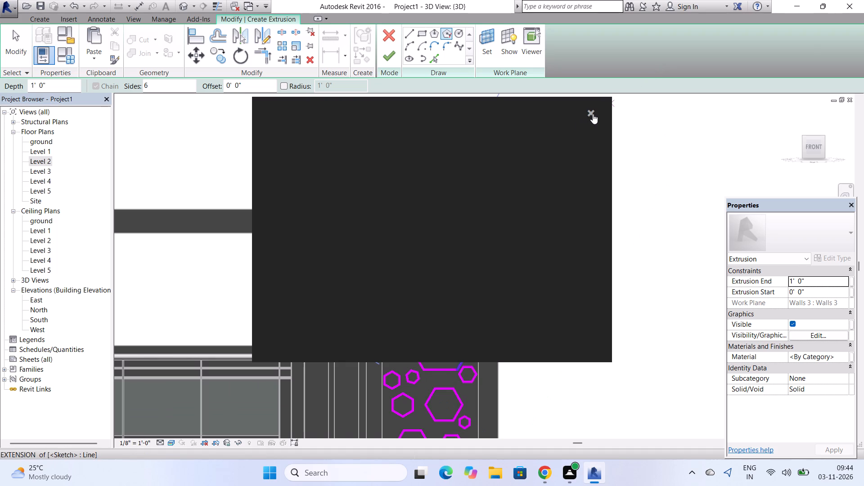
{"action": "left_click", "coordinate": [593, 114]}
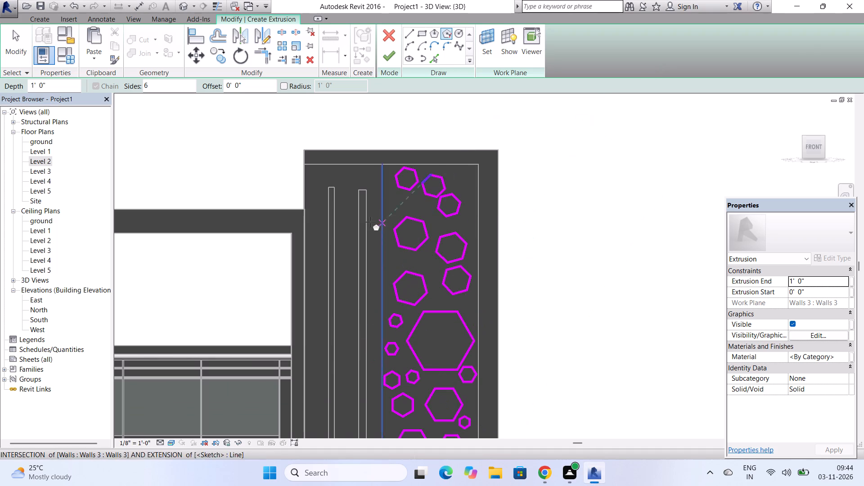
Sketch a small tilted hexagon near the left edge at the panel's top, between the topmost left-hand hexagon and the larger tilted one below.
{"action": "scroll", "coordinate": [412, 203], "scroll_direction": "up", "scroll_amount": 12}
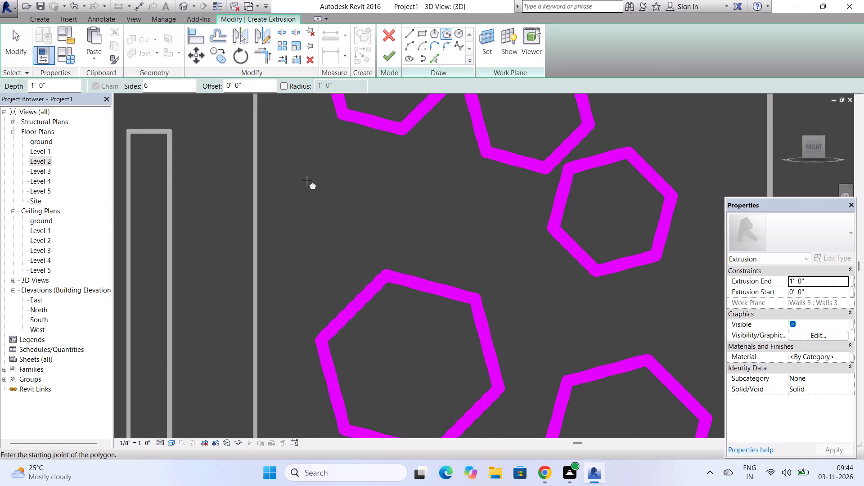
{"action": "left_click", "coordinate": [306, 177]}
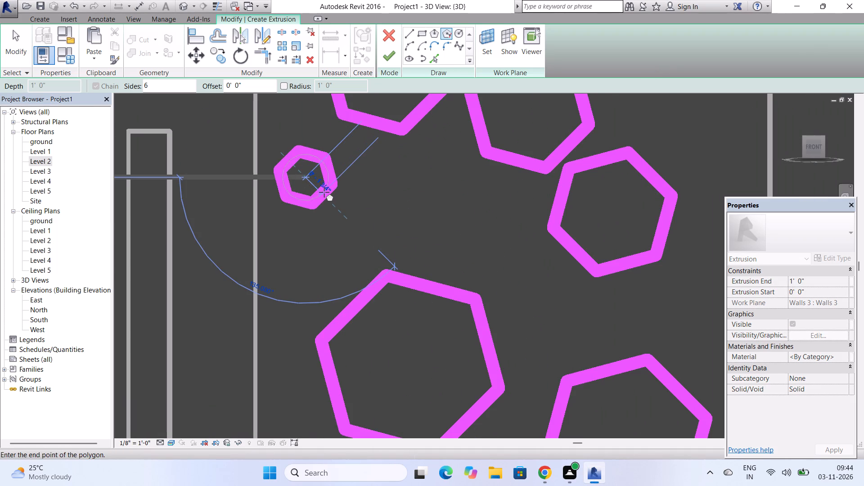
{"action": "left_click", "coordinate": [324, 192]}
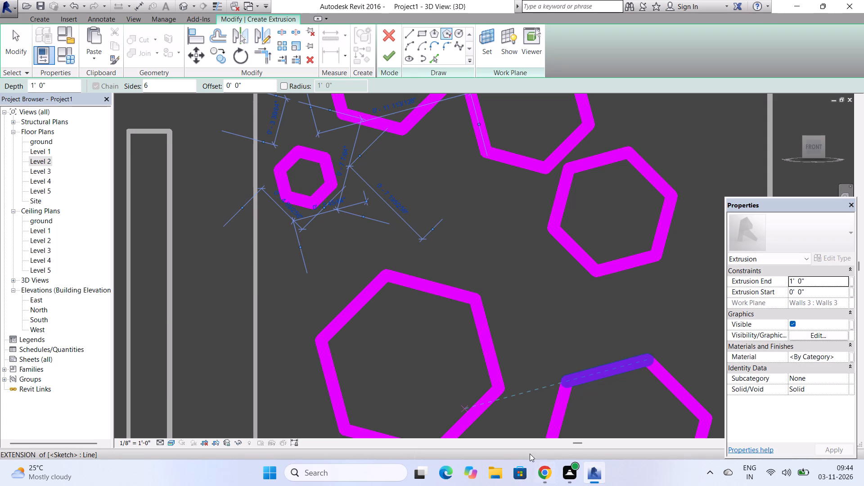
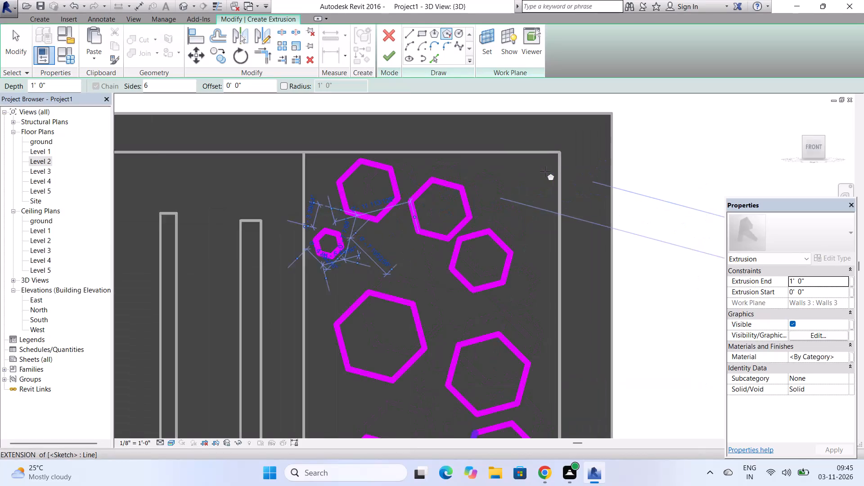
Sketch two small tilted hexagons along the panel's right edge: one in the top corner and a smaller one beside the third large hexagon.
{"action": "left_click", "coordinate": [488, 186]}
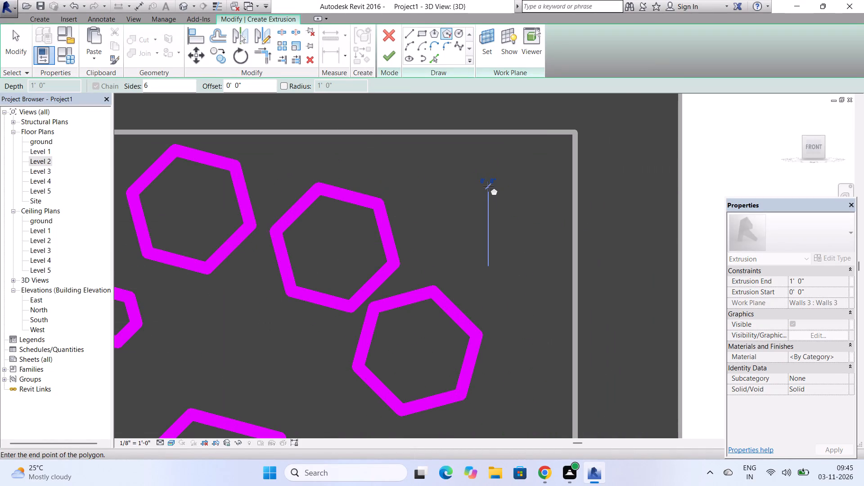
{"action": "left_click", "coordinate": [501, 216]}
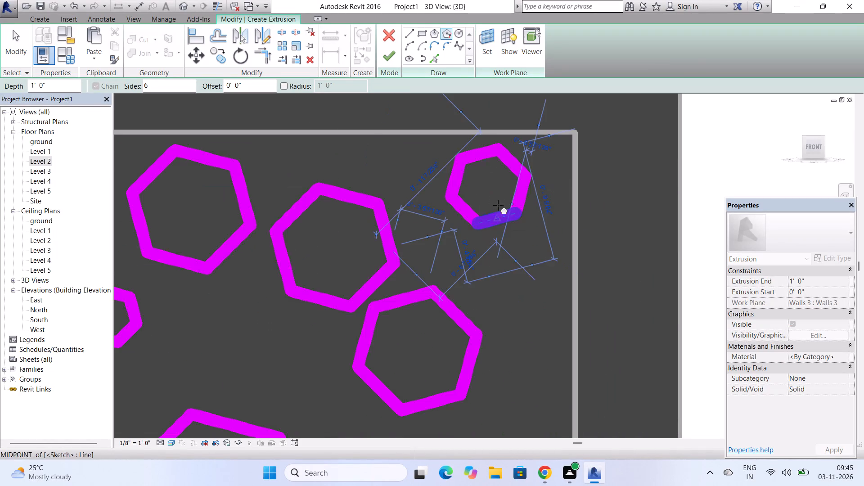
{"action": "scroll", "coordinate": [497, 201], "scroll_direction": "down", "scroll_amount": 7}
{"action": "scroll", "coordinate": [497, 295], "scroll_direction": "up", "scroll_amount": 6}
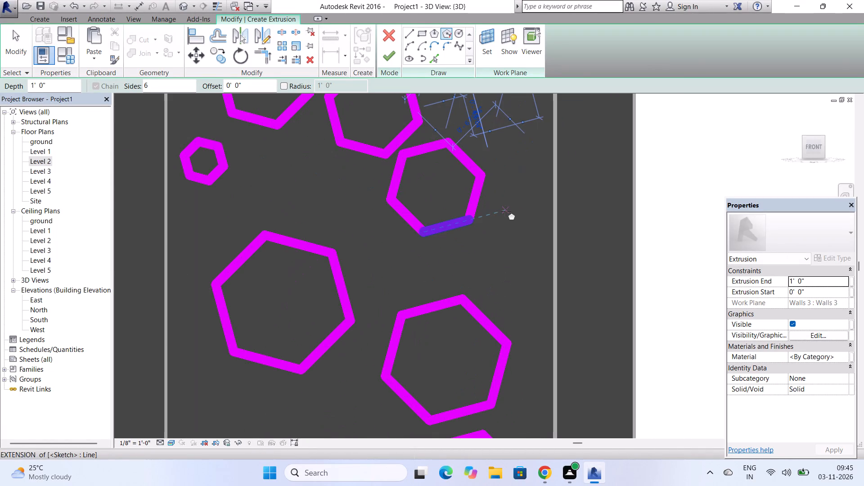
{"action": "left_click", "coordinate": [506, 211]}
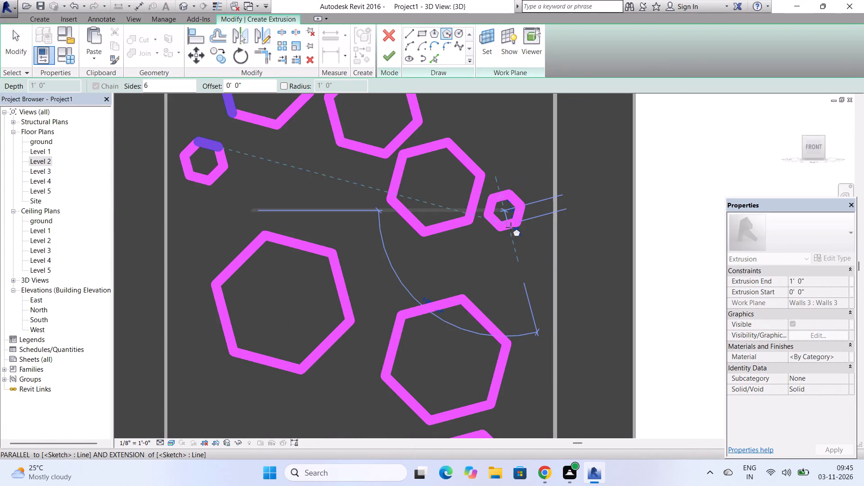
{"action": "left_click", "coordinate": [511, 227]}
Sketch a small tilted hexagon below the topmost left-hand hexagon, beside the small one near the panel's left edge.
{"action": "scroll", "coordinate": [510, 248], "scroll_direction": "down", "scroll_amount": 4}
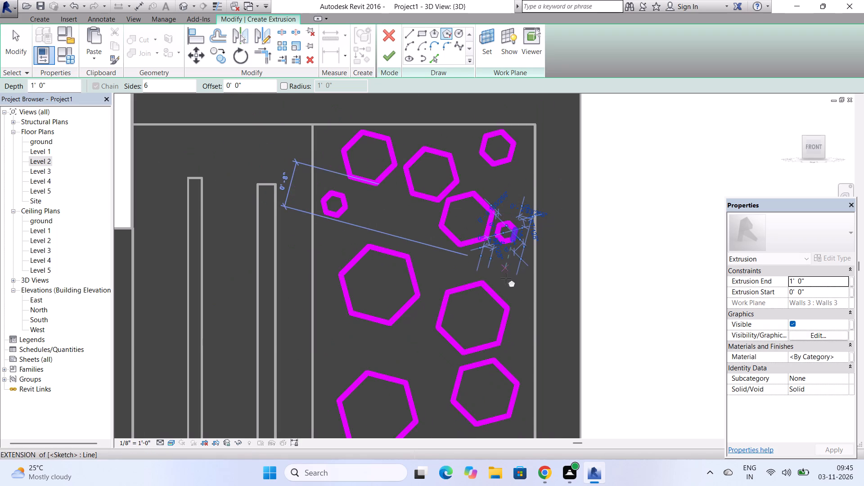
{"action": "scroll", "coordinate": [401, 220], "scroll_direction": "up", "scroll_amount": 8}
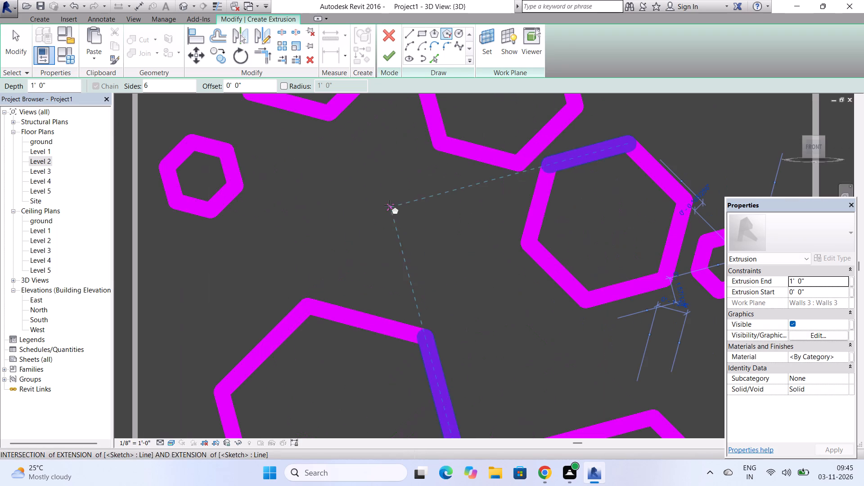
{"action": "left_click", "coordinate": [363, 171]}
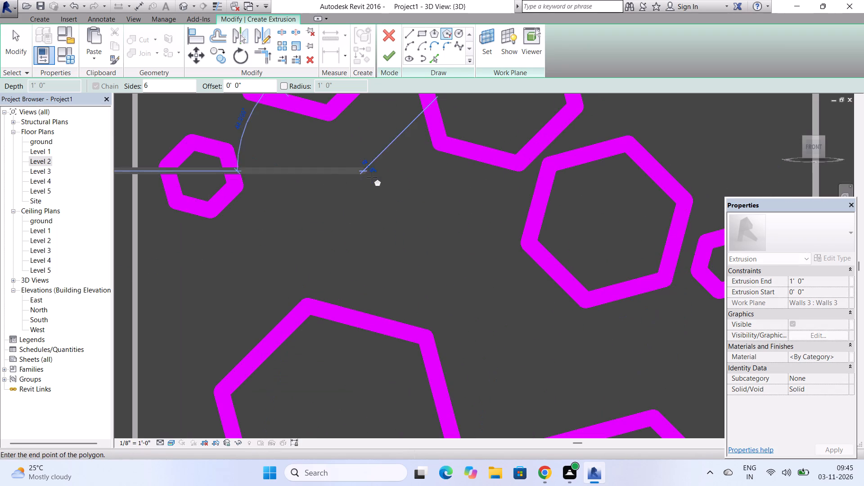
{"action": "left_click", "coordinate": [387, 192]}
Sketch a small hexagon in the central gap between the four larger tilted hexagons above the big flat-topped hexagon.
{"action": "scroll", "coordinate": [387, 192], "scroll_direction": "down", "scroll_amount": 7}
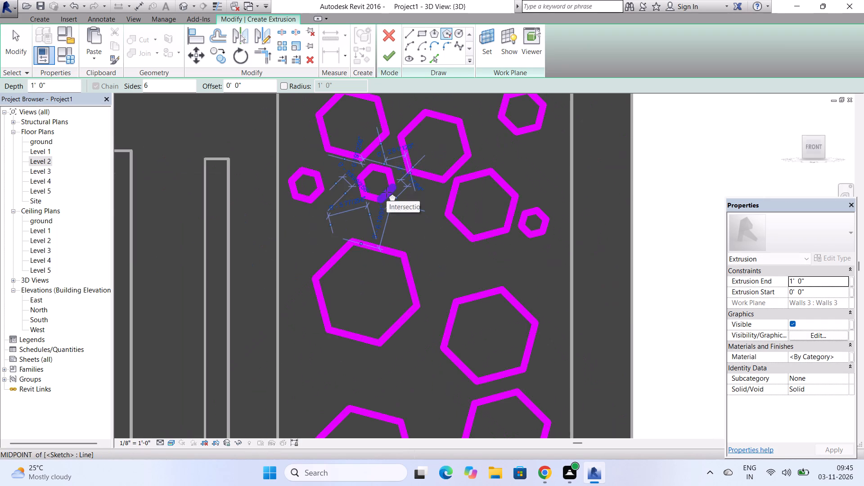
{"action": "scroll", "coordinate": [387, 192], "scroll_direction": "down", "scroll_amount": 4}
{"action": "scroll", "coordinate": [391, 281], "scroll_direction": "up", "scroll_amount": 7}
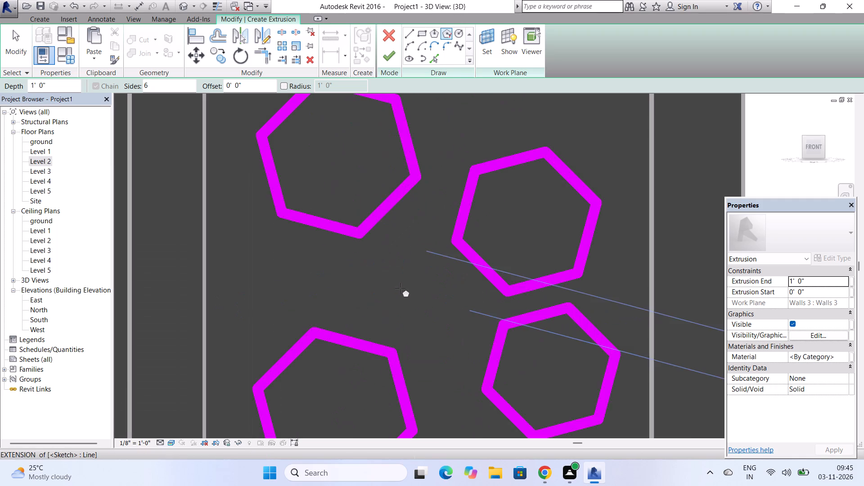
{"action": "scroll", "coordinate": [400, 288], "scroll_direction": "up", "scroll_amount": 4}
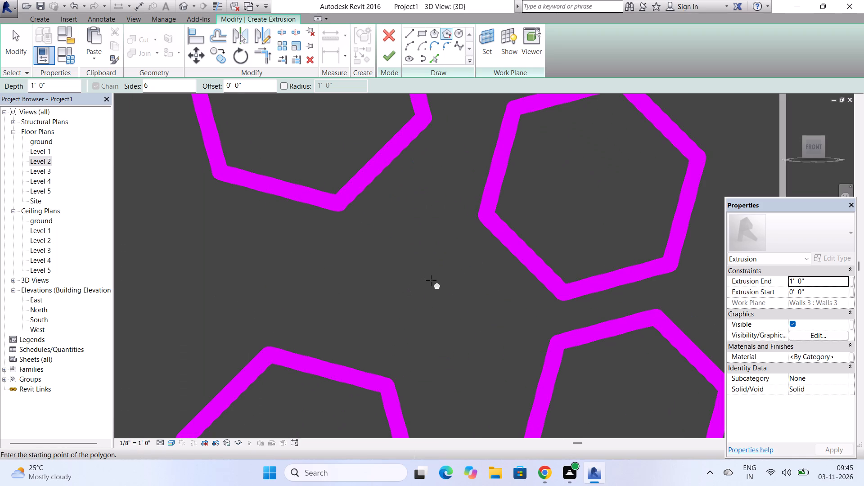
{"action": "left_click", "coordinate": [431, 280]}
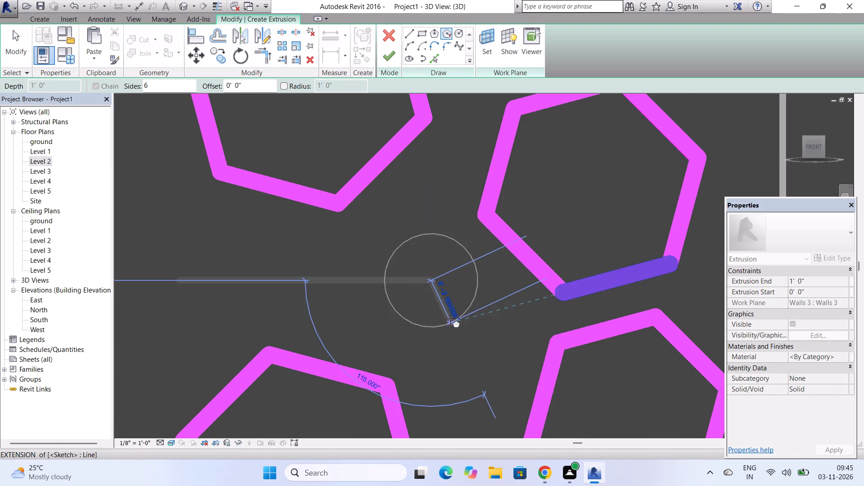
{"action": "left_click", "coordinate": [450, 319]}
Sketch a tilted hexagon about half the size inside the big flat-topped hexagon, centred in it.
{"action": "scroll", "coordinate": [437, 273], "scroll_direction": "down", "scroll_amount": 9}
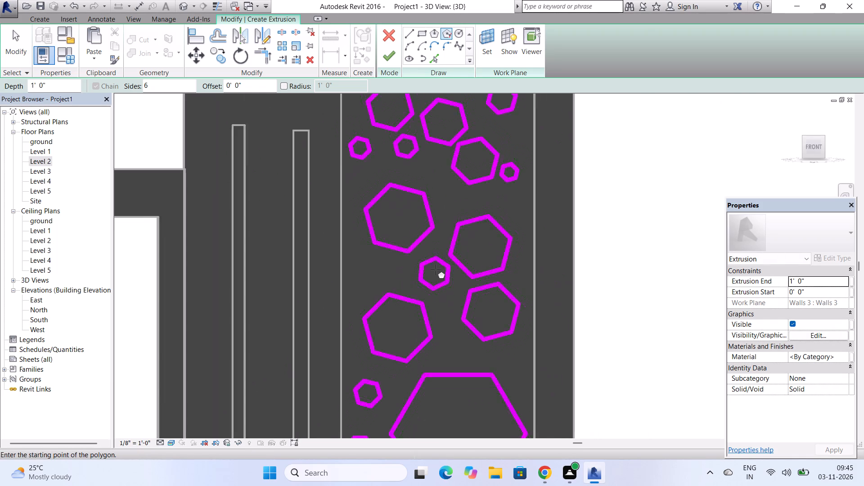
{"action": "scroll", "coordinate": [436, 270], "scroll_direction": "down", "scroll_amount": 8}
{"action": "scroll", "coordinate": [439, 346], "scroll_direction": "up", "scroll_amount": 6}
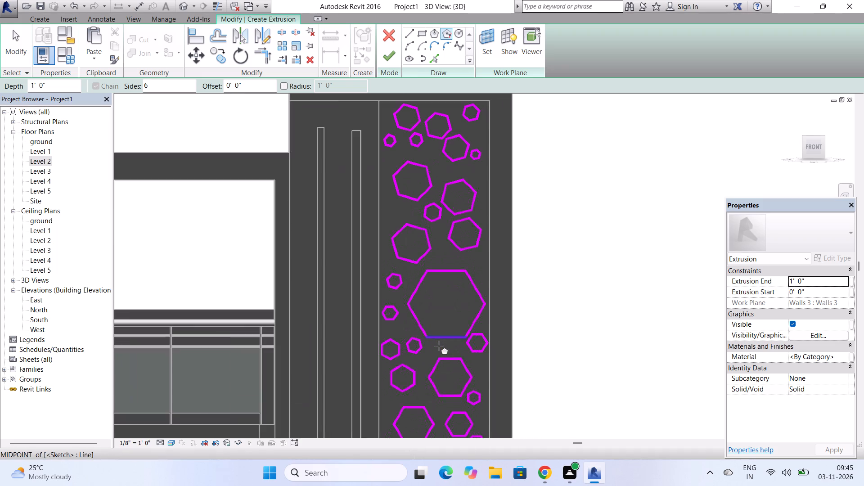
{"action": "scroll", "coordinate": [439, 346], "scroll_direction": "up", "scroll_amount": 2}
{"action": "left_click", "coordinate": [449, 246]}
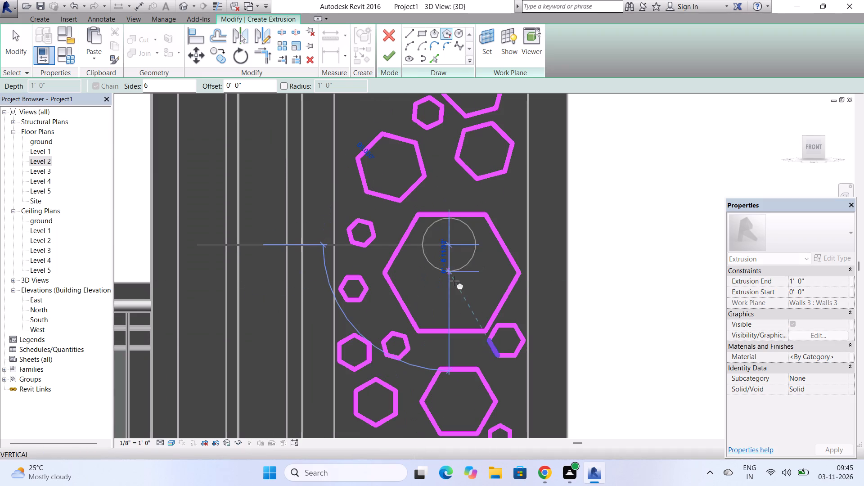
{"action": "key", "text": "Escape"}
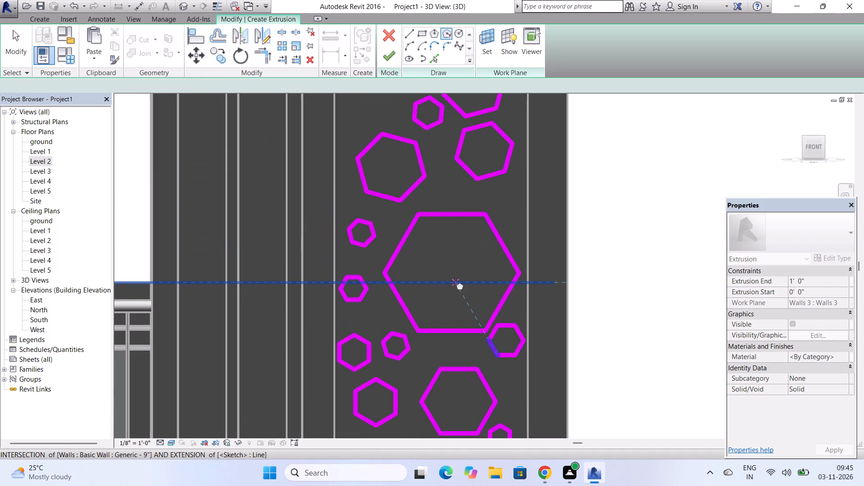
{"action": "left_click", "coordinate": [452, 277]}
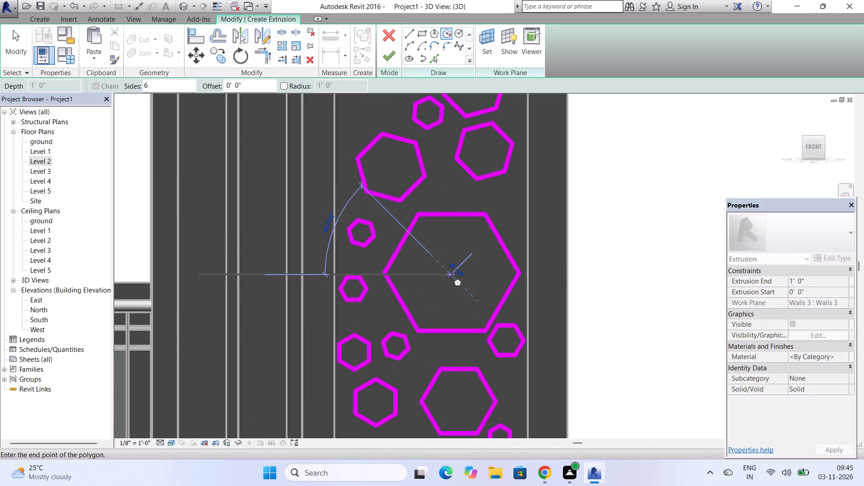
{"action": "left_click", "coordinate": [470, 292]}
{"action": "key", "text": "Escape"}
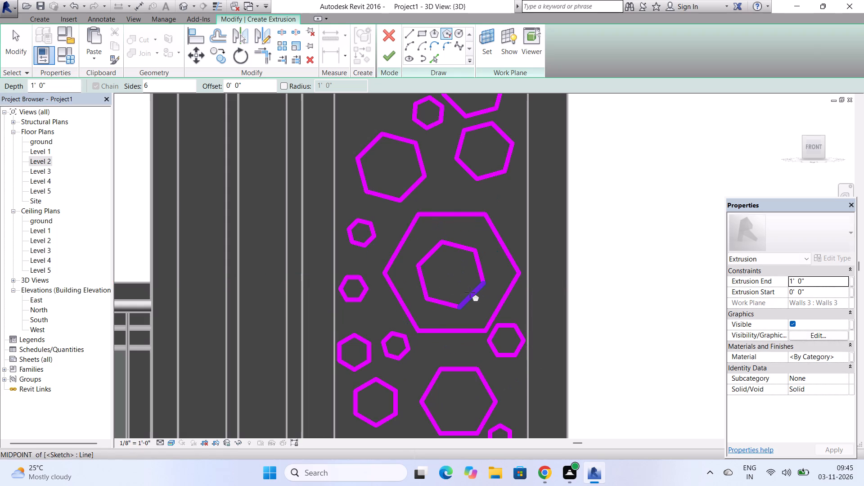
Sketch a small vertical-sided hexagon inside the large left-hand tilted hexagon directly above the big flat-topped one.
{"action": "scroll", "coordinate": [455, 263], "scroll_direction": "down", "scroll_amount": 4}
{"action": "scroll", "coordinate": [418, 189], "scroll_direction": "up", "scroll_amount": 1}
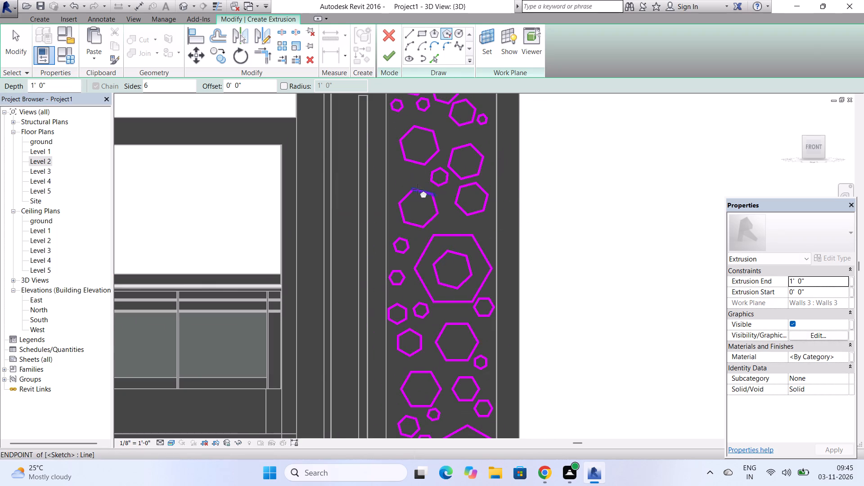
{"action": "scroll", "coordinate": [418, 189], "scroll_direction": "up", "scroll_amount": 11}
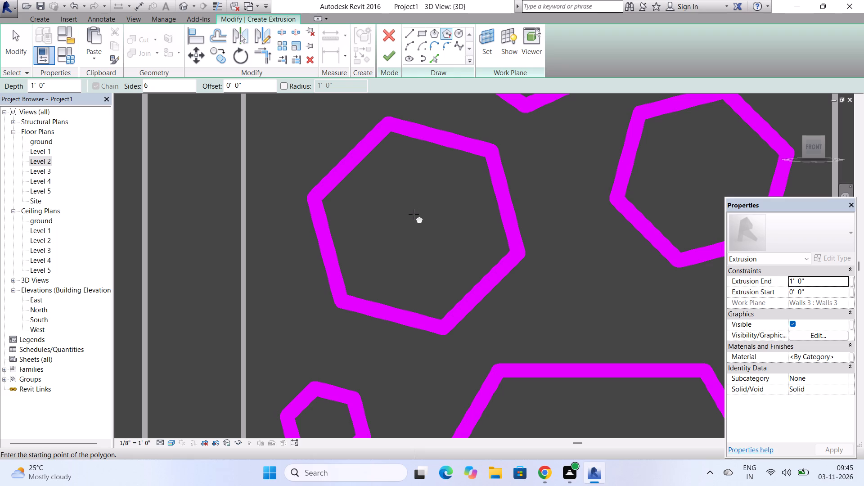
{"action": "left_click", "coordinate": [414, 214]}
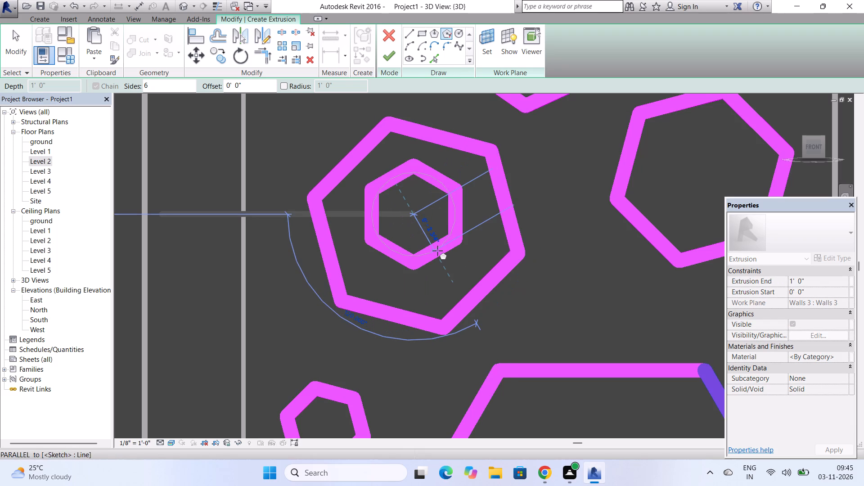
{"action": "left_click", "coordinate": [437, 251]}
Dismiss the Autodesk Genuine notification card covering the panel.
{"action": "scroll", "coordinate": [403, 242], "scroll_direction": "down", "scroll_amount": 7}
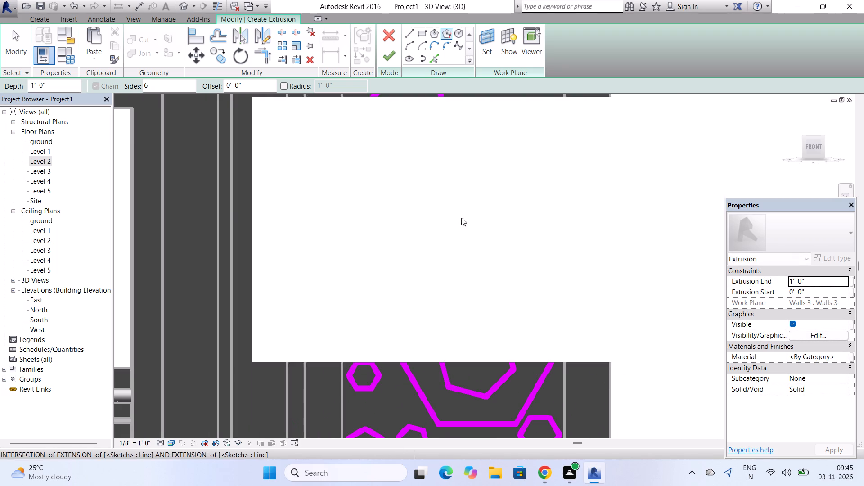
{"action": "left_click", "coordinate": [589, 115]}
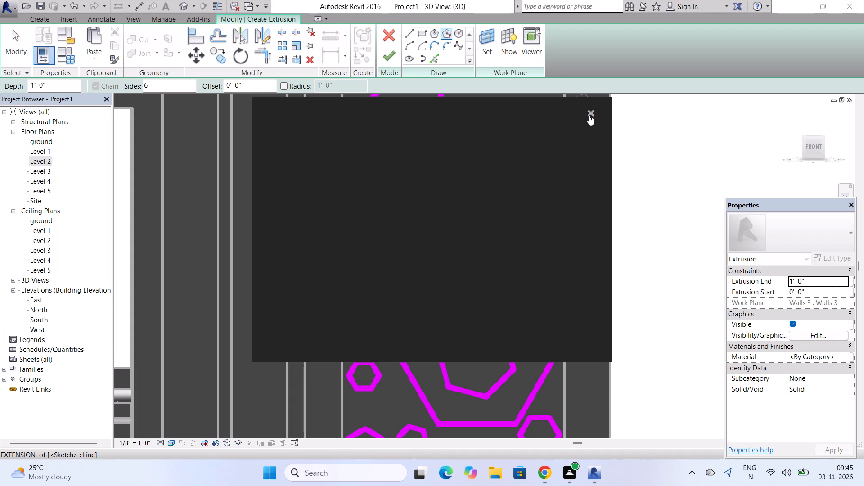
Sketch inner hexagons in the two right-hand tilted hexagons above the big one: a flat-topped one in the lower, a smaller tilted one in the upper.
{"action": "scroll", "coordinate": [519, 223], "scroll_direction": "up", "scroll_amount": 5}
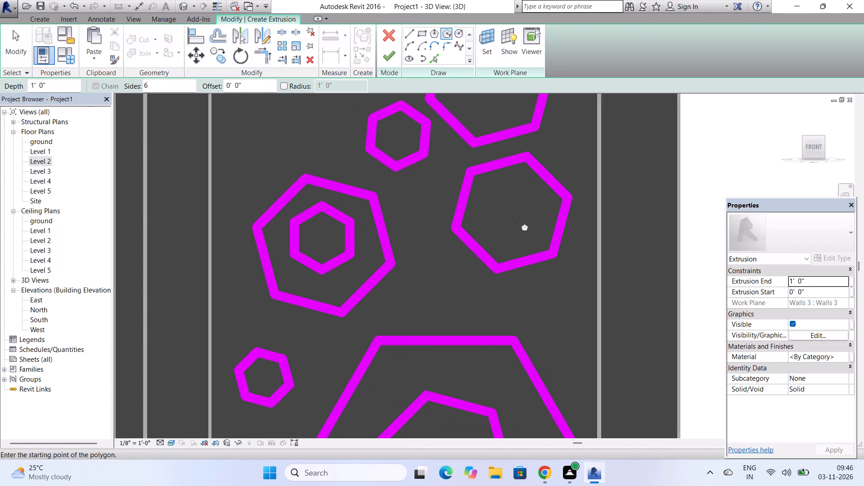
{"action": "left_click", "coordinate": [511, 203]}
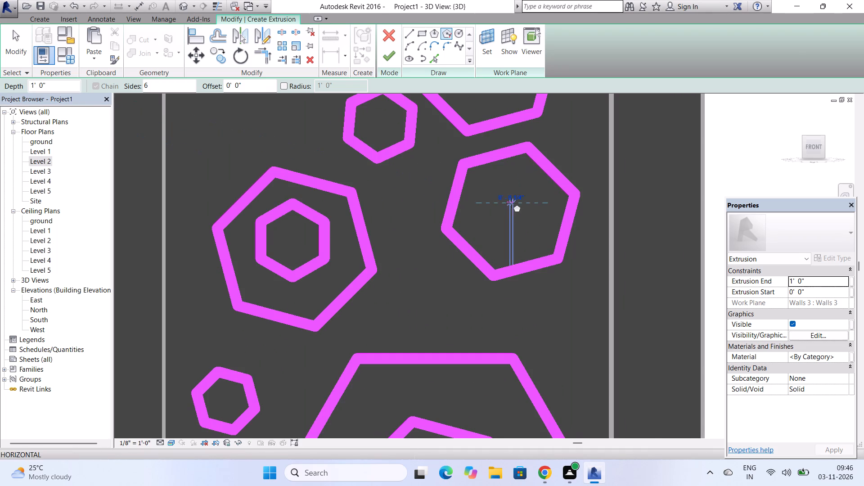
{"action": "left_click", "coordinate": [518, 232]}
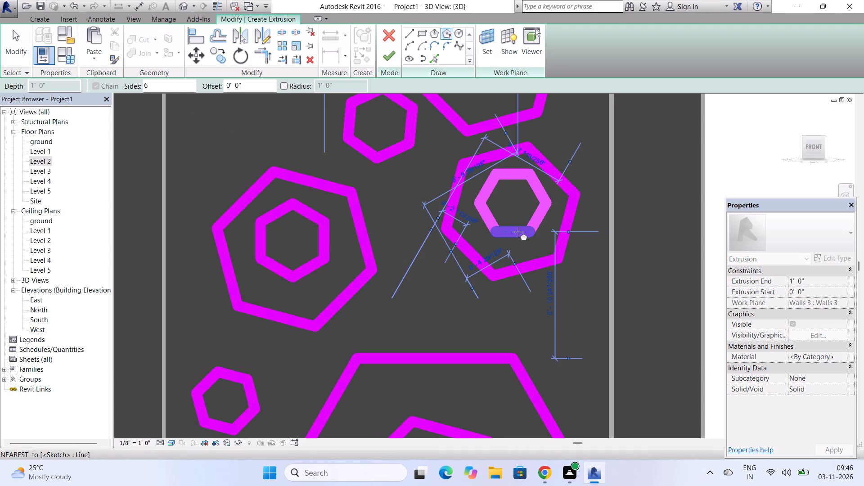
{"action": "scroll", "coordinate": [469, 245], "scroll_direction": "down", "scroll_amount": 9}
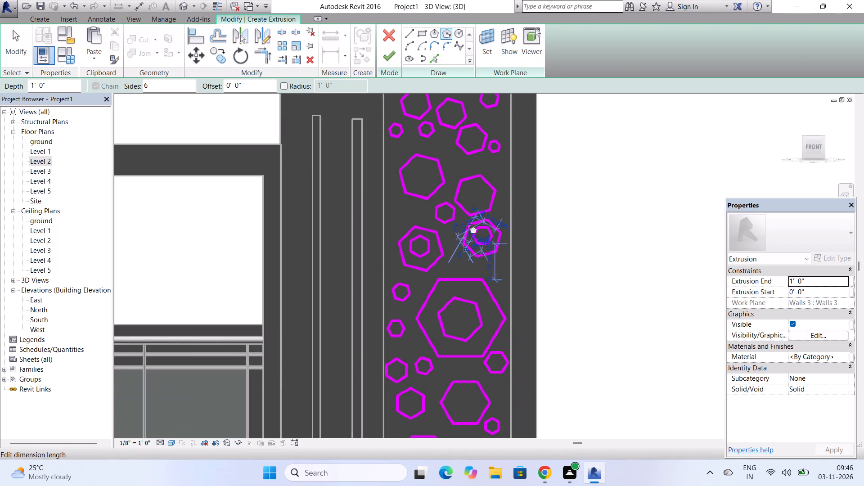
{"action": "scroll", "coordinate": [486, 177], "scroll_direction": "up", "scroll_amount": 8}
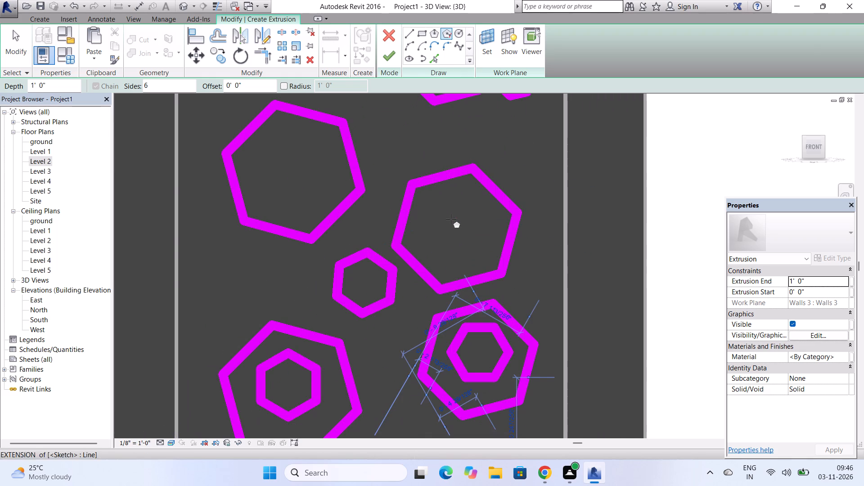
{"action": "left_click", "coordinate": [451, 219]}
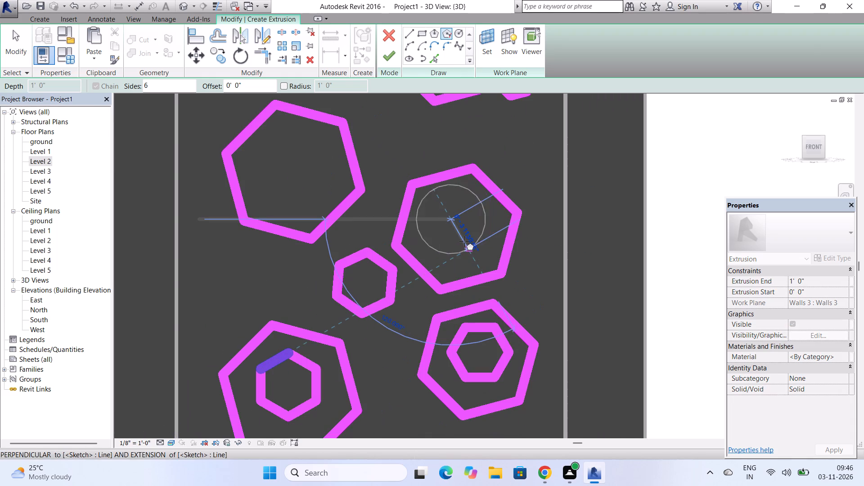
{"action": "left_click", "coordinate": [459, 235]}
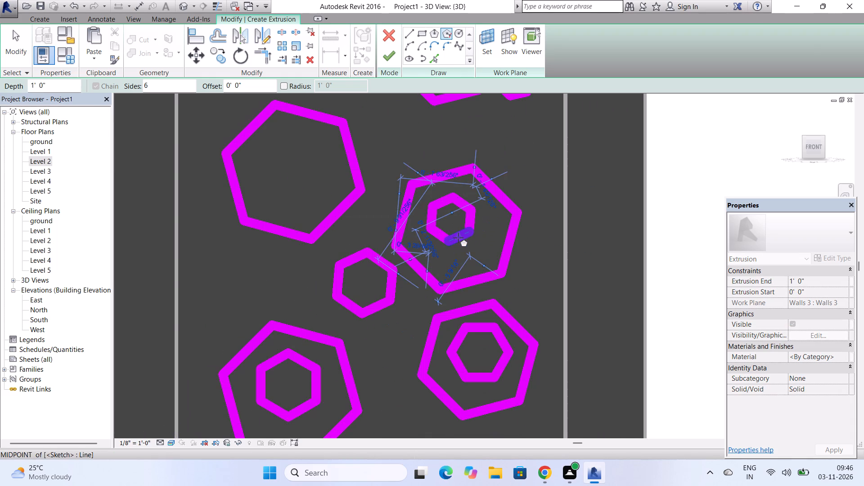
Sketch a small tilted hexagon inside the upper of the two large left-hand tilted hexagons.
{"action": "scroll", "coordinate": [456, 247], "scroll_direction": "down", "scroll_amount": 3}
{"action": "scroll", "coordinate": [354, 193], "scroll_direction": "up", "scroll_amount": 2}
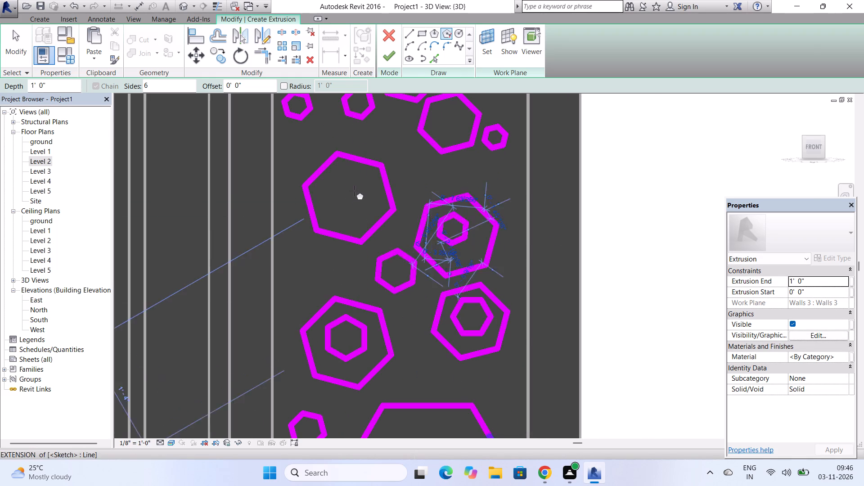
{"action": "scroll", "coordinate": [354, 191], "scroll_direction": "up", "scroll_amount": 3}
{"action": "left_click", "coordinate": [345, 188]}
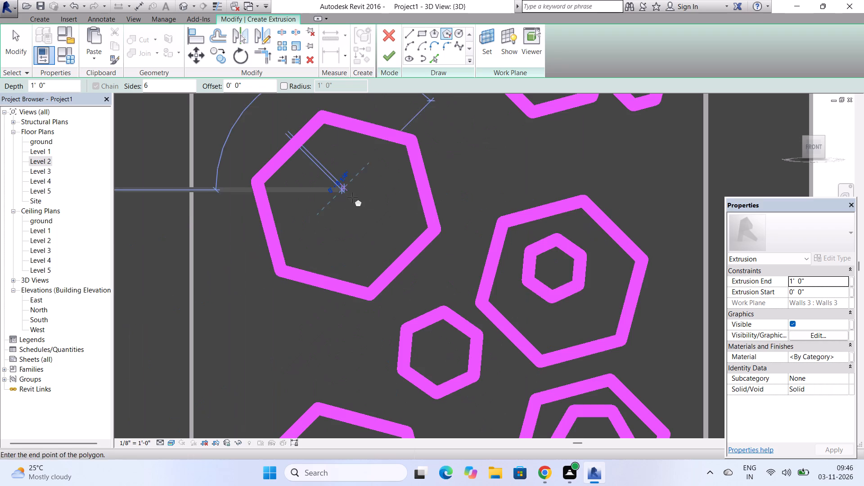
{"action": "left_click", "coordinate": [358, 208]}
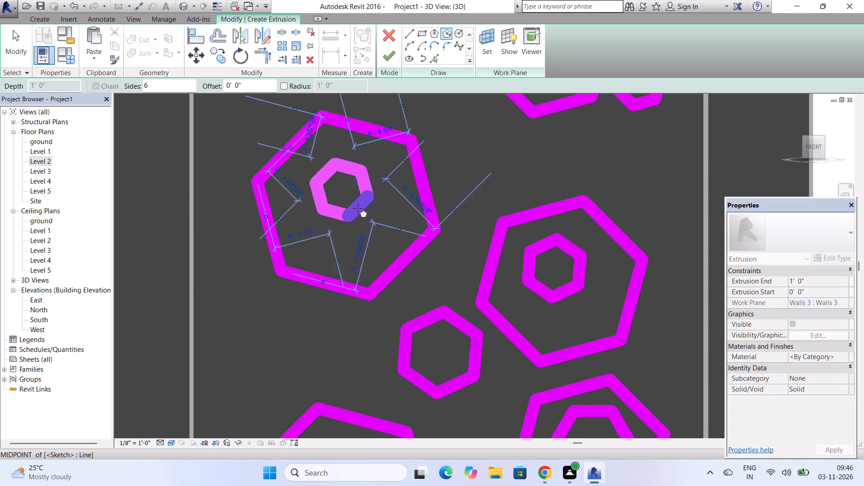
Sketch a small tilted hexagon inside the upper right-hand hexagon that sits beside the tiny one at the panel's right edge.
{"action": "scroll", "coordinate": [358, 208], "scroll_direction": "down", "scroll_amount": 3}
{"action": "scroll", "coordinate": [354, 166], "scroll_direction": "down", "scroll_amount": 2}
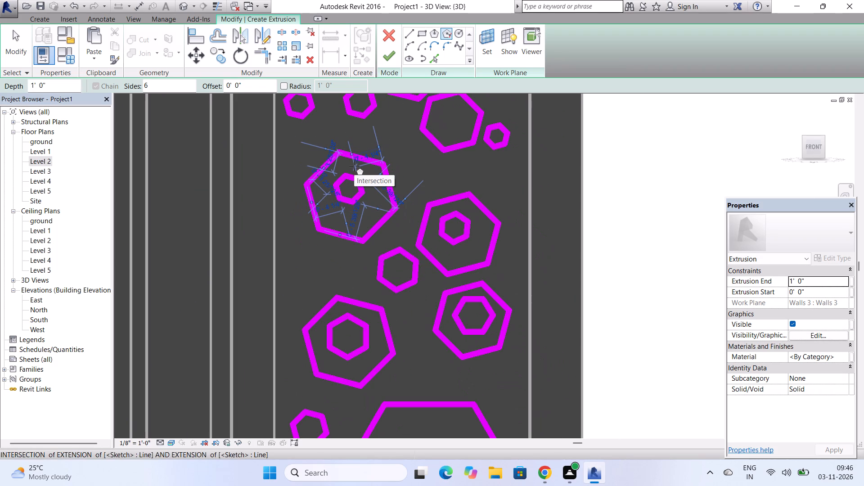
{"action": "scroll", "coordinate": [354, 166], "scroll_direction": "down", "scroll_amount": 6}
{"action": "scroll", "coordinate": [404, 136], "scroll_direction": "up", "scroll_amount": 10}
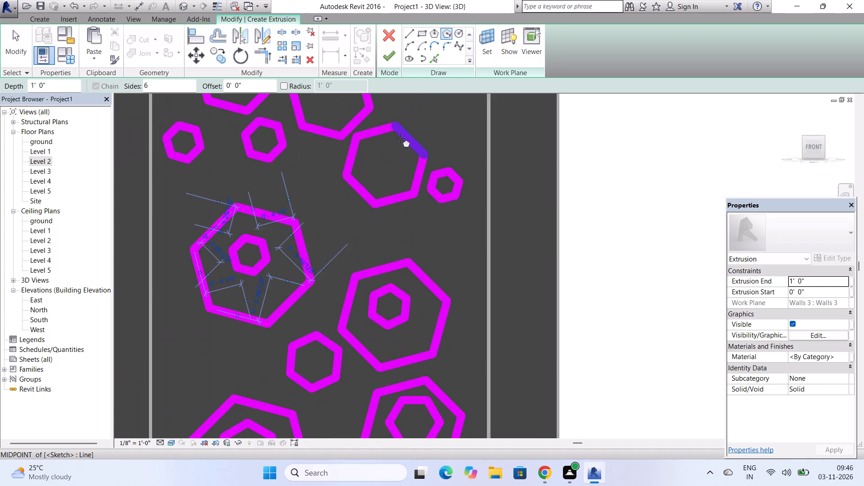
{"action": "scroll", "coordinate": [400, 138], "scroll_direction": "up", "scroll_amount": 2}
{"action": "left_click", "coordinate": [370, 179]}
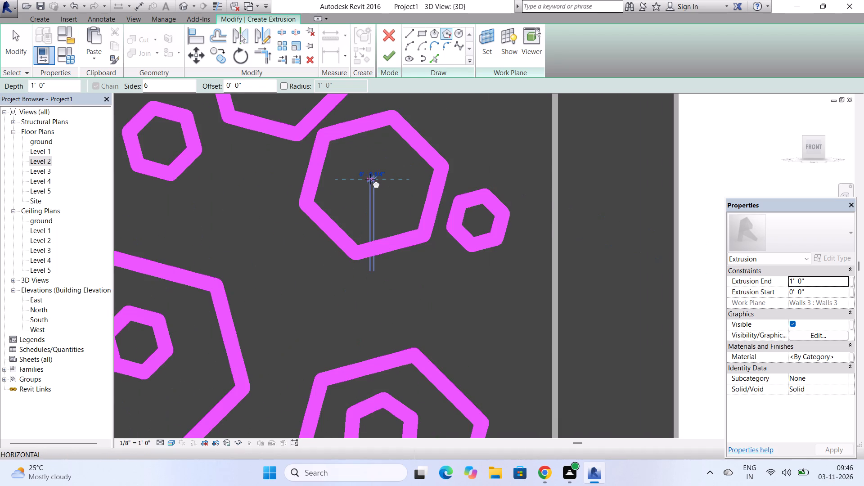
{"action": "left_click", "coordinate": [384, 196]}
Sketch a tilted hexagon about half the size inside the middle hexagon of the panel's top group.
{"action": "scroll", "coordinate": [384, 199], "scroll_direction": "down", "scroll_amount": 7}
{"action": "scroll", "coordinate": [331, 145], "scroll_direction": "up", "scroll_amount": 9}
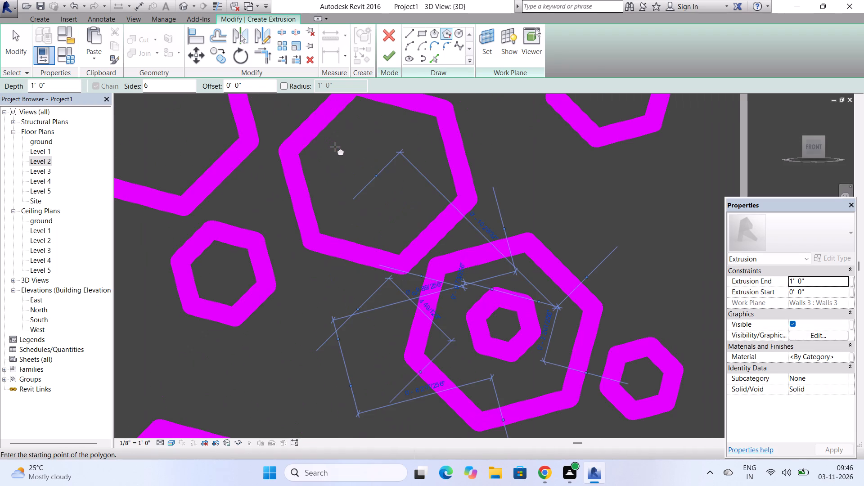
{"action": "left_click", "coordinate": [377, 166]}
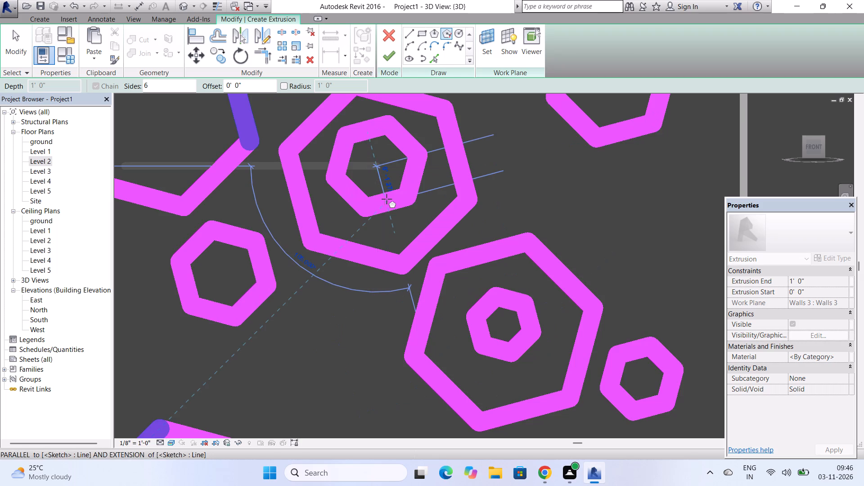
{"action": "left_click", "coordinate": [387, 199]}
Sketch a tilted hexagon about half the size inside the topmost left-hand hexagon.
{"action": "scroll", "coordinate": [387, 199], "scroll_direction": "down", "scroll_amount": 8}
{"action": "scroll", "coordinate": [299, 158], "scroll_direction": "up", "scroll_amount": 4}
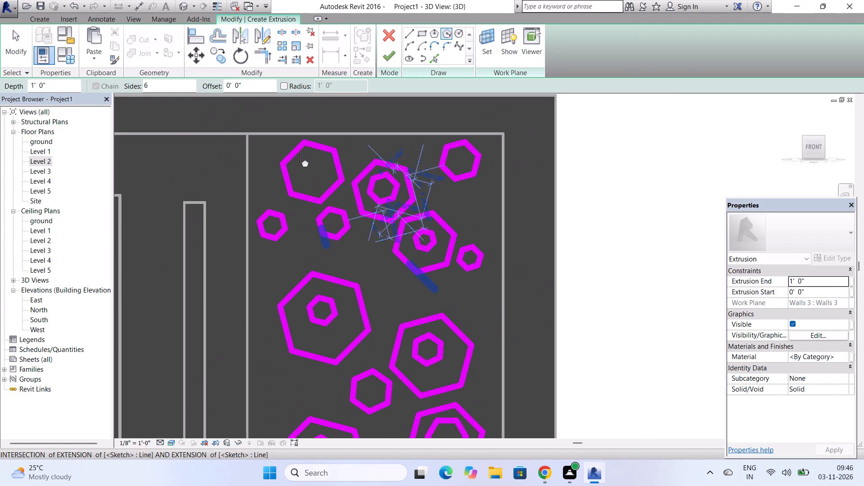
{"action": "scroll", "coordinate": [299, 158], "scroll_direction": "up", "scroll_amount": 4}
{"action": "left_click", "coordinate": [329, 184]}
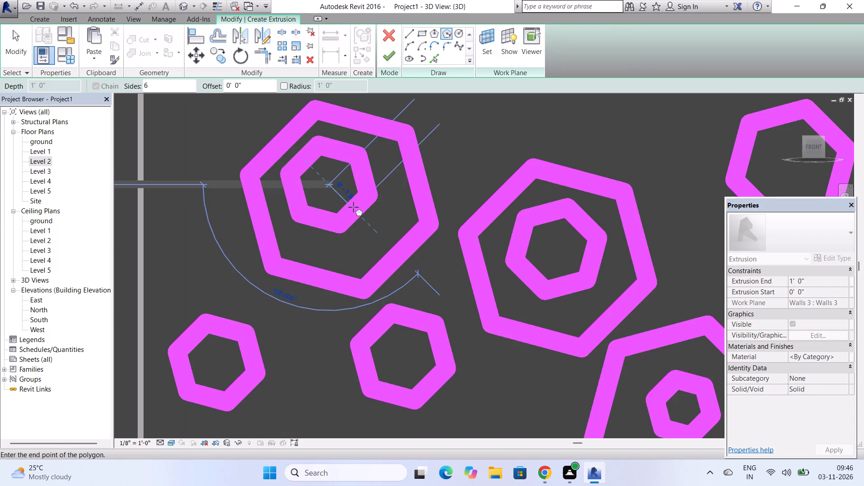
{"action": "left_click", "coordinate": [353, 207]}
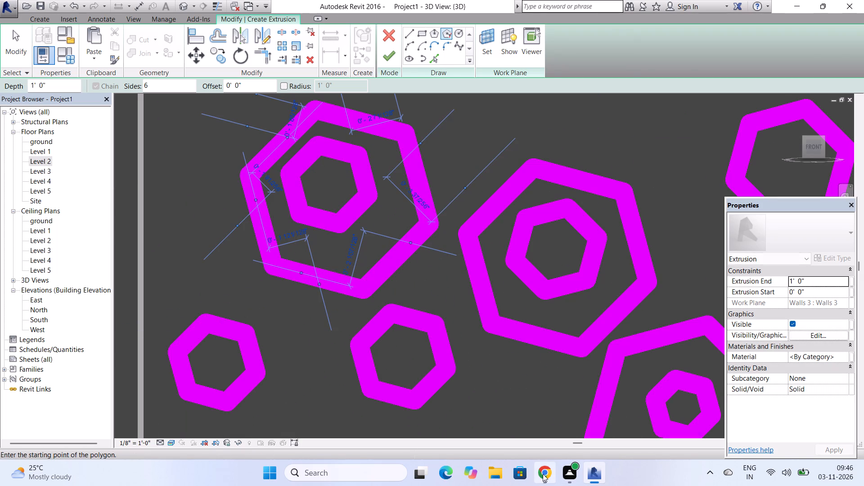
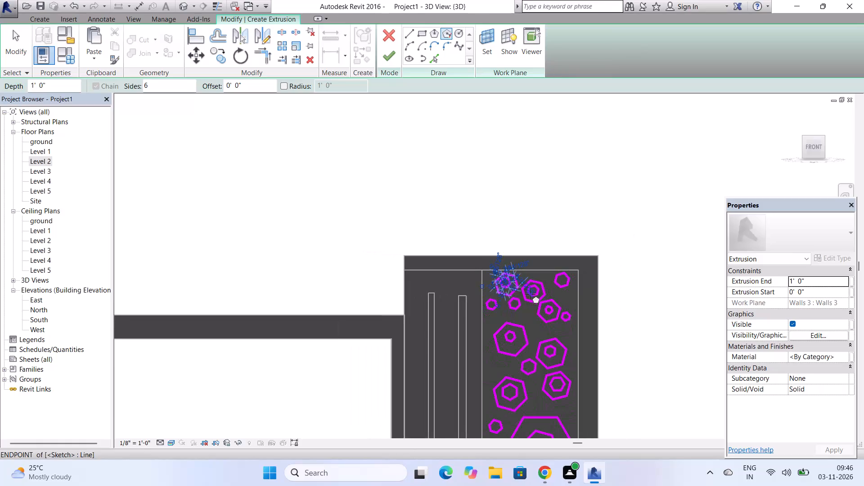
Sketch a small tilted hexagon inside the flat-topped hexagon just below the panel's upper largest hexagon.
{"action": "scroll", "coordinate": [530, 294], "scroll_direction": "down", "scroll_amount": 5}
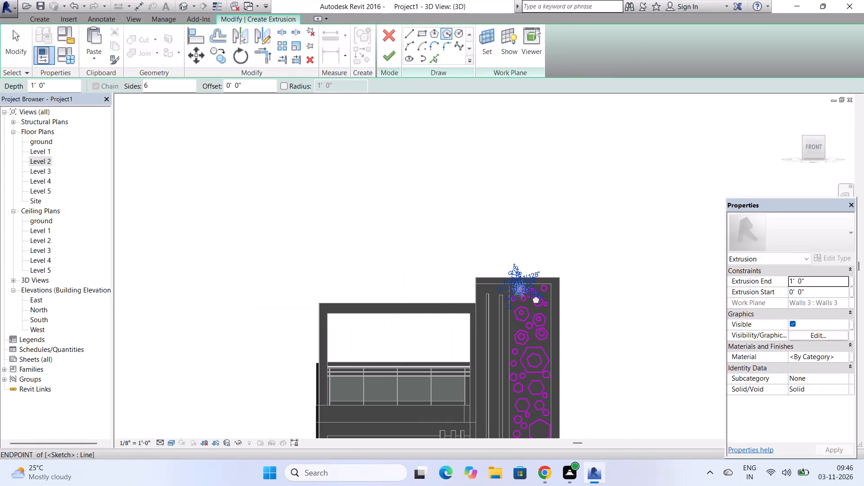
{"action": "scroll", "coordinate": [535, 394], "scroll_direction": "up", "scroll_amount": 11}
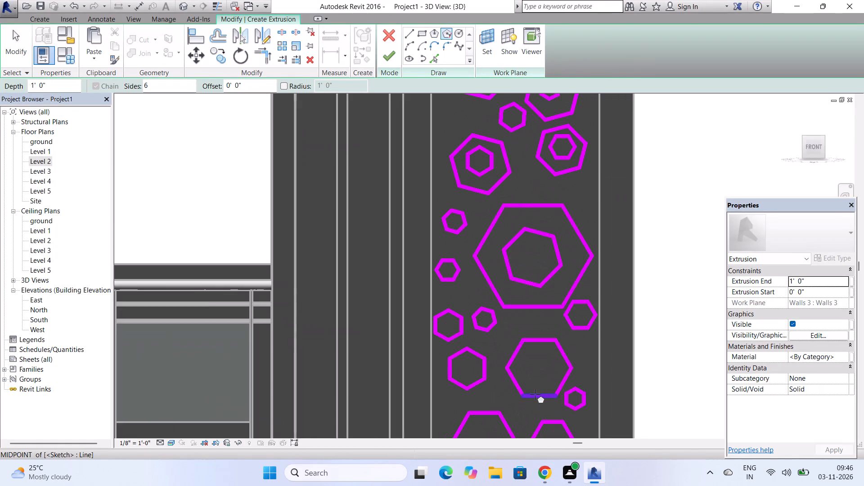
{"action": "scroll", "coordinate": [537, 358], "scroll_direction": "up", "scroll_amount": 4}
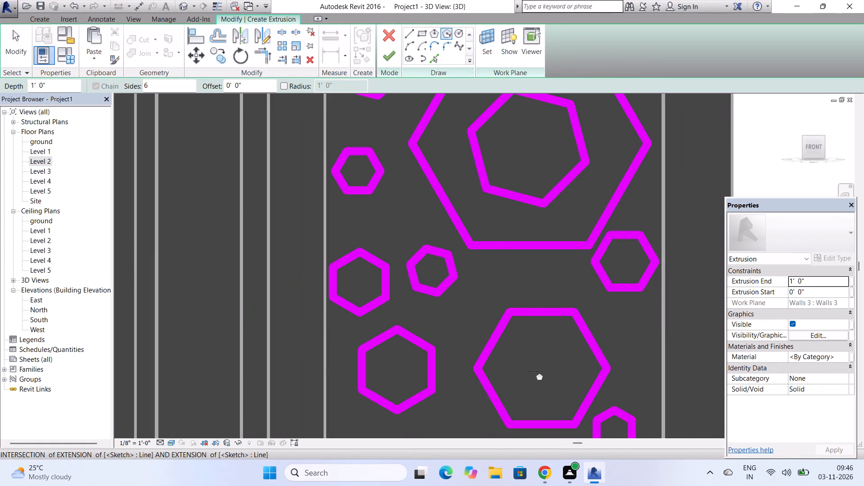
{"action": "left_click", "coordinate": [534, 371]}
{"action": "left_click", "coordinate": [550, 388]}
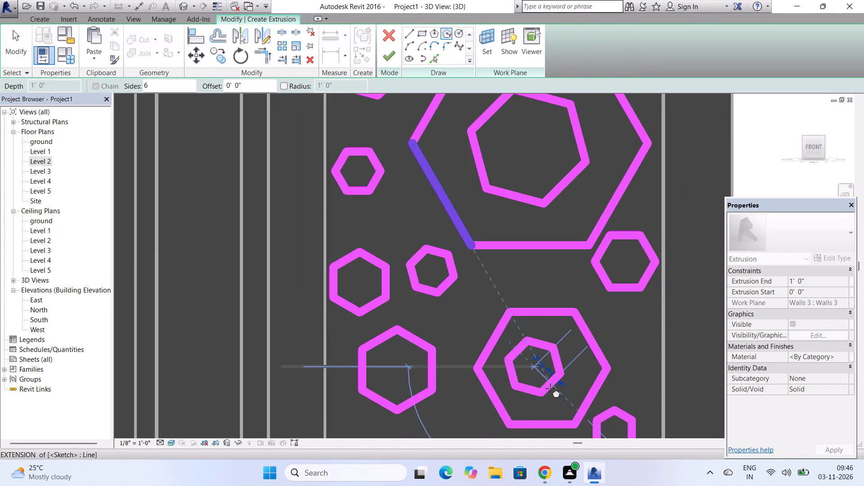
Sketch a pointed-top hexagon about half the size inside the pointed-top hexagon beside that flat-topped one.
{"action": "scroll", "coordinate": [541, 373], "scroll_direction": "down", "scroll_amount": 6}
{"action": "scroll", "coordinate": [466, 370], "scroll_direction": "up", "scroll_amount": 2}
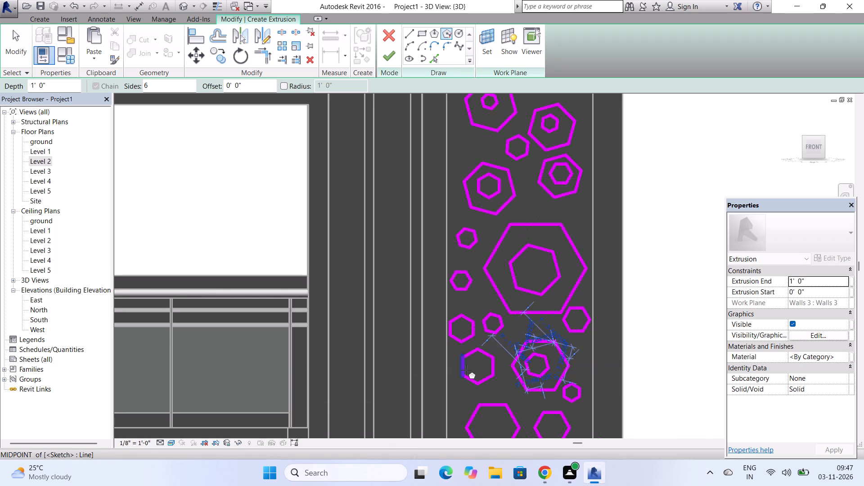
{"action": "scroll", "coordinate": [466, 370], "scroll_direction": "up", "scroll_amount": 9}
{"action": "left_click", "coordinate": [480, 334]}
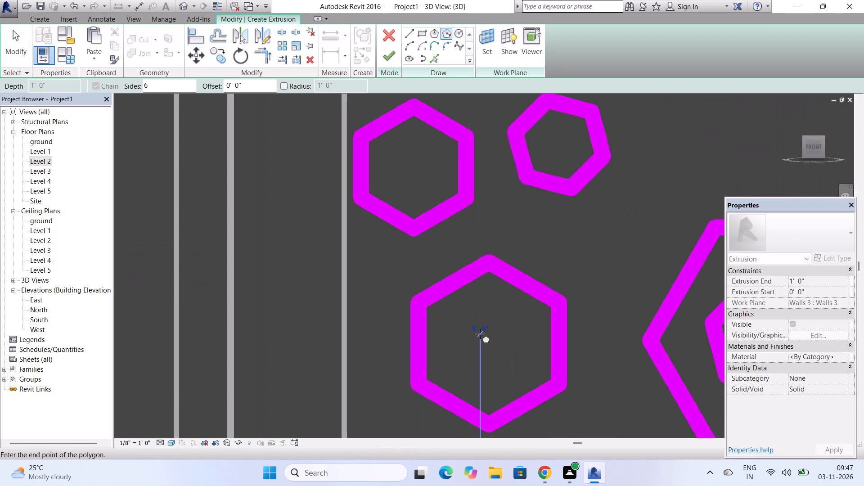
{"action": "left_click", "coordinate": [496, 359]}
Sketch a small flat-topped hexagon inside the pointed-top hexagon directly above, at the panel's left edge.
{"action": "scroll", "coordinate": [496, 359], "scroll_direction": "down", "scroll_amount": 2}
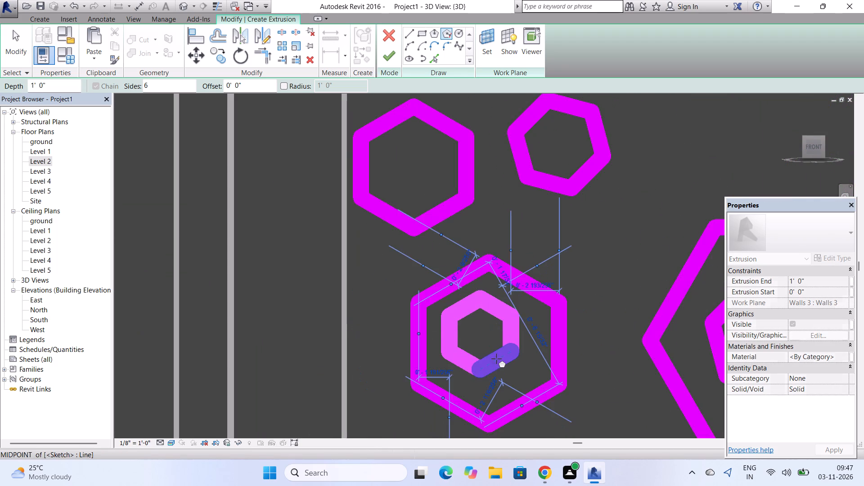
{"action": "scroll", "coordinate": [496, 359], "scroll_direction": "down", "scroll_amount": 2}
{"action": "scroll", "coordinate": [467, 220], "scroll_direction": "up", "scroll_amount": 1}
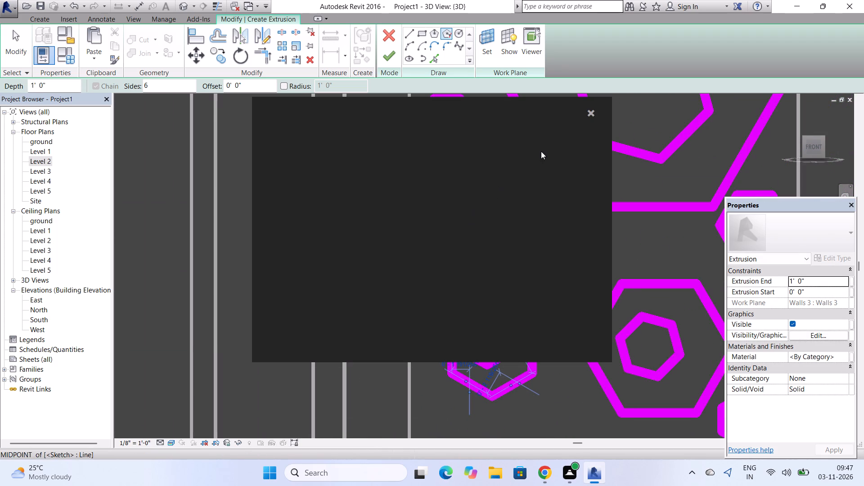
{"action": "left_click", "coordinate": [589, 116]}
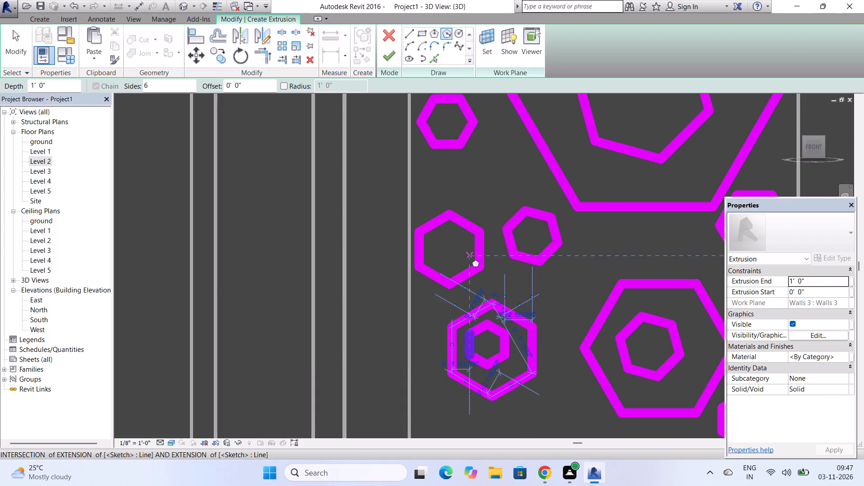
{"action": "scroll", "coordinate": [470, 258], "scroll_direction": "up", "scroll_amount": 6}
{"action": "left_click", "coordinate": [423, 230]}
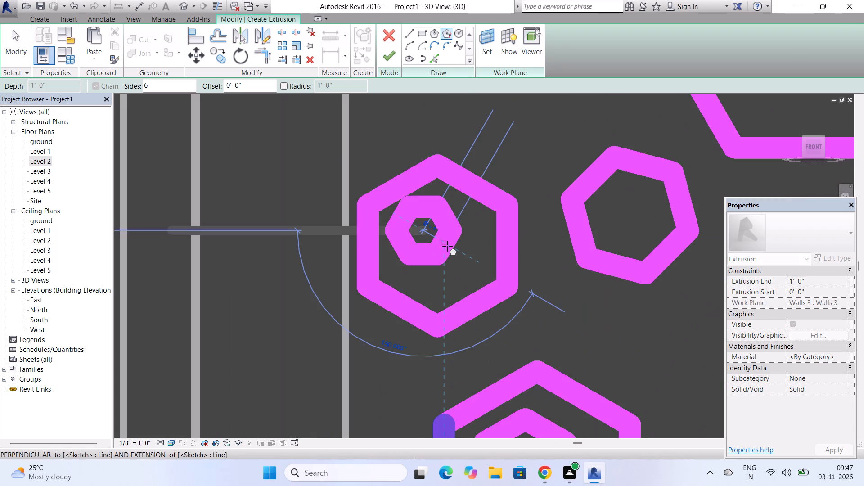
{"action": "left_click", "coordinate": [447, 246]}
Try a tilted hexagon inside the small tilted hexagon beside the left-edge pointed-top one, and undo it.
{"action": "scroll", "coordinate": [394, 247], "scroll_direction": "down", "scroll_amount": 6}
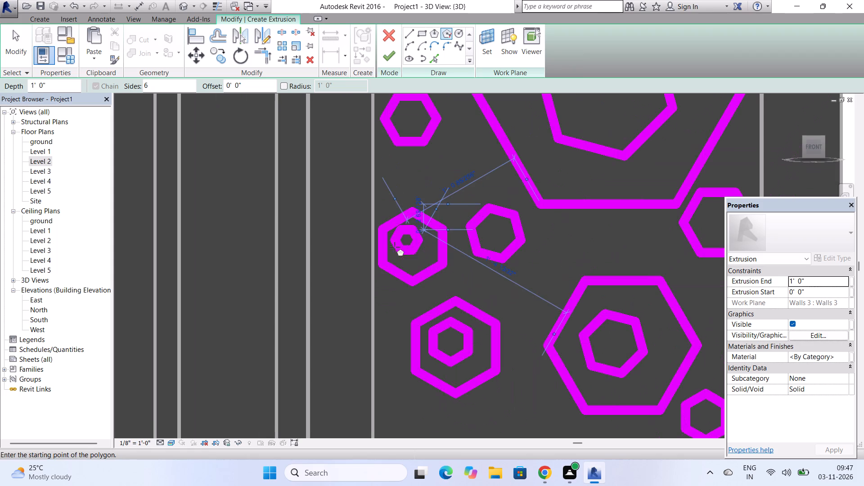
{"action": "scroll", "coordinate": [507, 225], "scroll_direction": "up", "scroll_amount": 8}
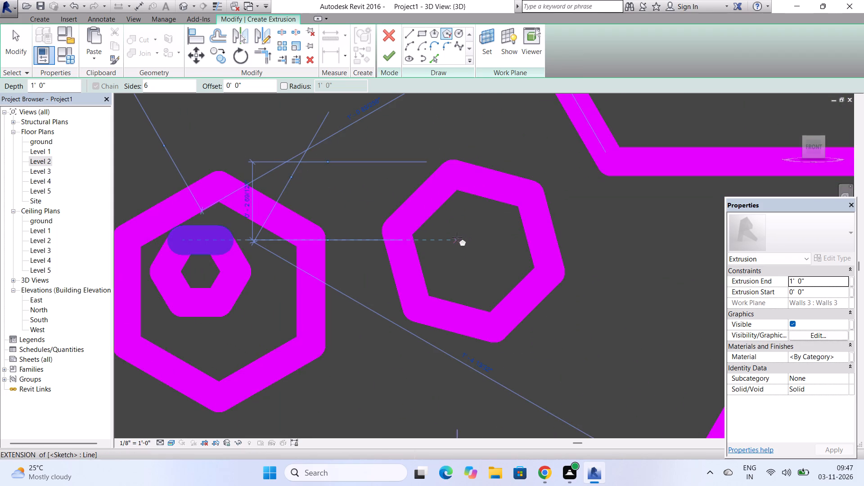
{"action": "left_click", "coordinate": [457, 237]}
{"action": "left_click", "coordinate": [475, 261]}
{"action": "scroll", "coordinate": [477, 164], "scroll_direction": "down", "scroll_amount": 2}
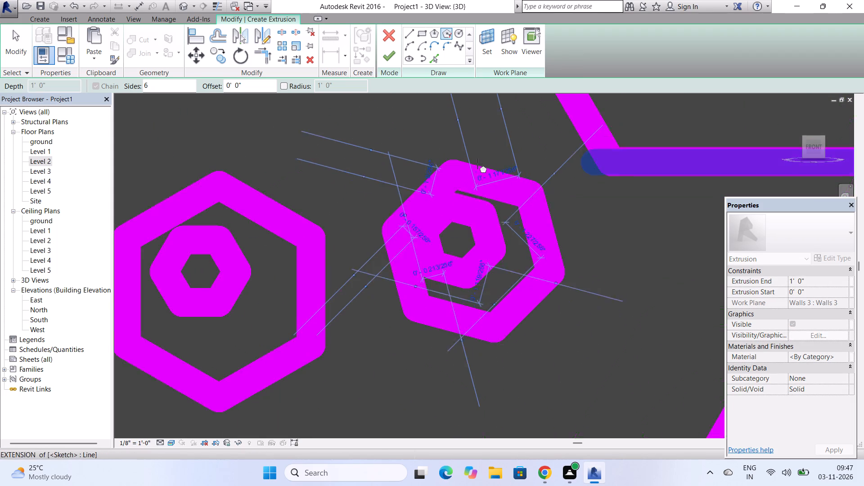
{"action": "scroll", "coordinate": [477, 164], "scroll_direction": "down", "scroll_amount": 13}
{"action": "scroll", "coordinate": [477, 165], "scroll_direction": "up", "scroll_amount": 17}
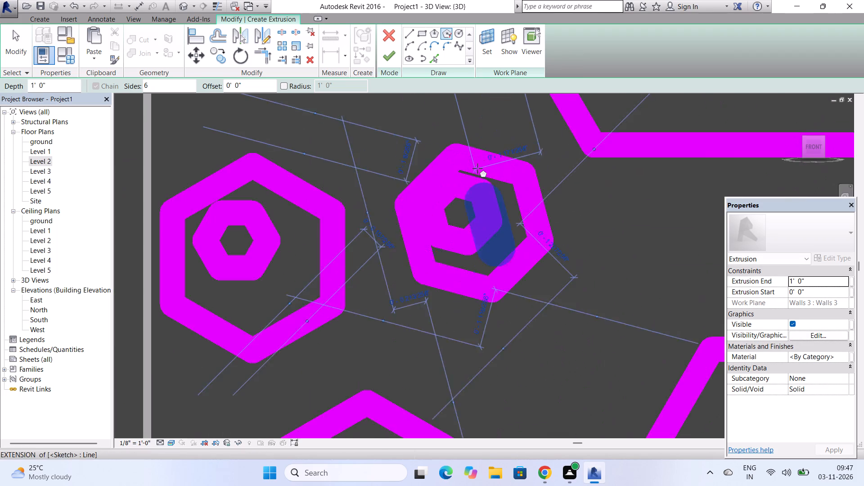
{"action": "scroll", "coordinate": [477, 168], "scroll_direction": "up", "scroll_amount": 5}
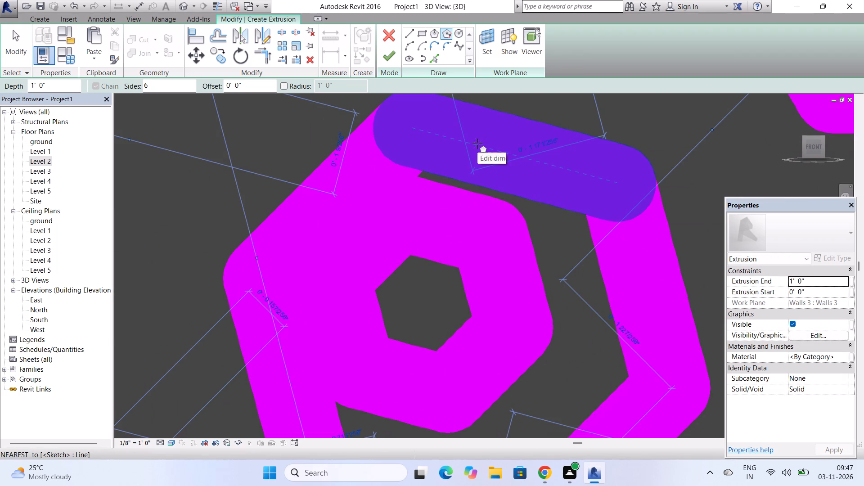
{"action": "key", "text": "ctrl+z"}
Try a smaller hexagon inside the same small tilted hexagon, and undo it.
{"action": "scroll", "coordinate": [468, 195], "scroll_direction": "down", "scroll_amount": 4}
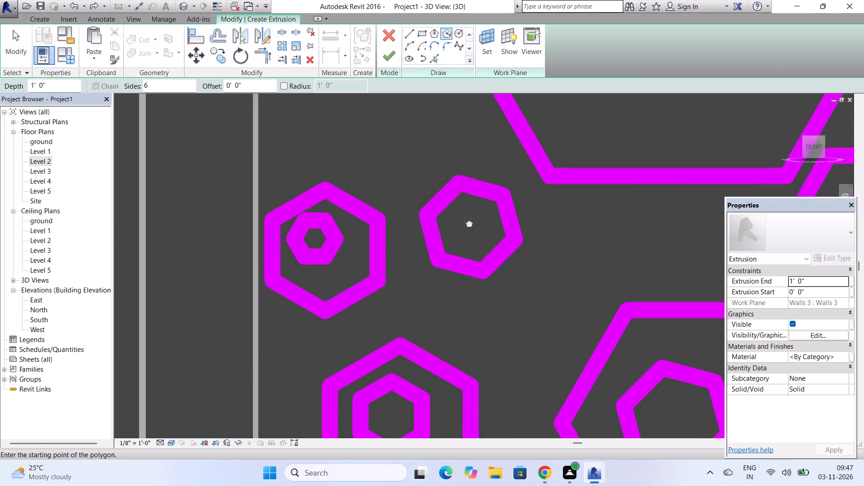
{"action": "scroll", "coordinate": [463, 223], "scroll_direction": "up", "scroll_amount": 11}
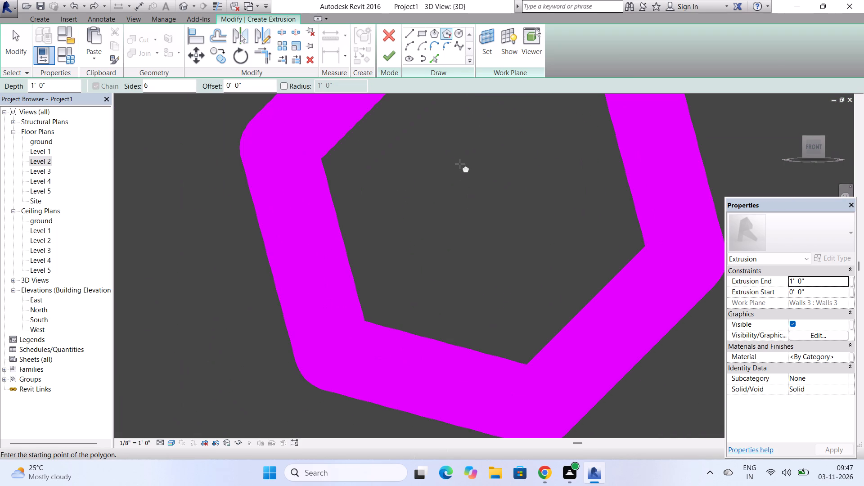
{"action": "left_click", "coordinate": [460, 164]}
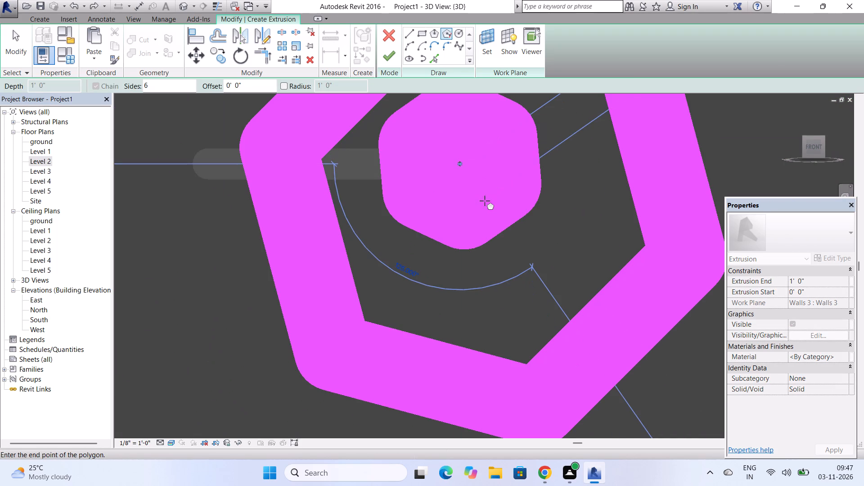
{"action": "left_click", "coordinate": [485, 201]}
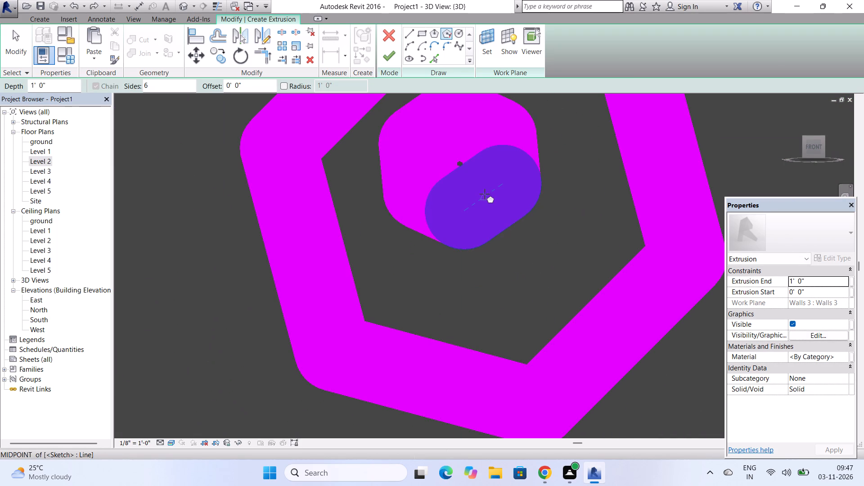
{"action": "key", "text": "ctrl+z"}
Sketch a small hexagon inside the large flat-topped hexagon on the left, below the pointed-top pair.
{"action": "scroll", "coordinate": [485, 194], "scroll_direction": "down", "scroll_amount": 11}
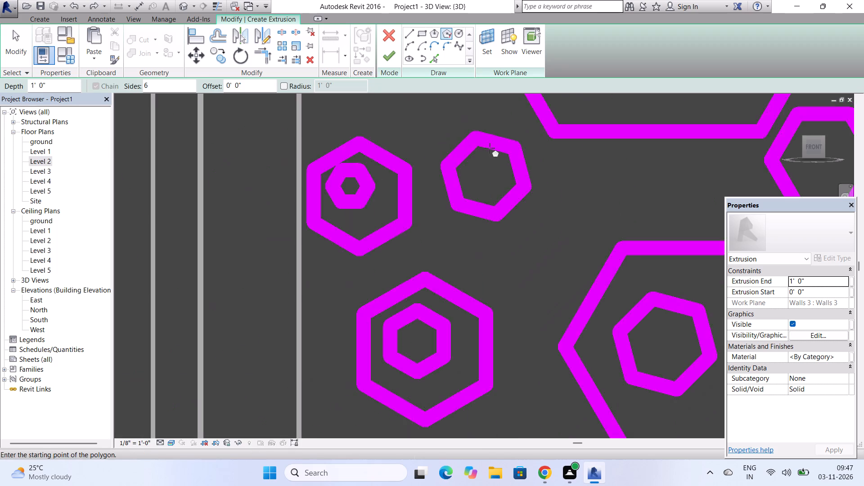
{"action": "scroll", "coordinate": [490, 148], "scroll_direction": "down", "scroll_amount": 14}
{"action": "scroll", "coordinate": [486, 224], "scroll_direction": "up", "scroll_amount": 7}
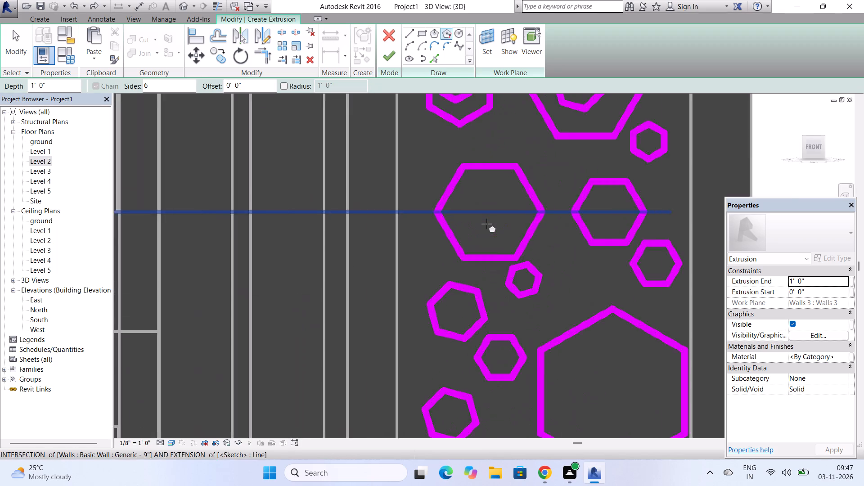
{"action": "scroll", "coordinate": [486, 224], "scroll_direction": "up", "scroll_amount": 6}
{"action": "left_click", "coordinate": [478, 191]}
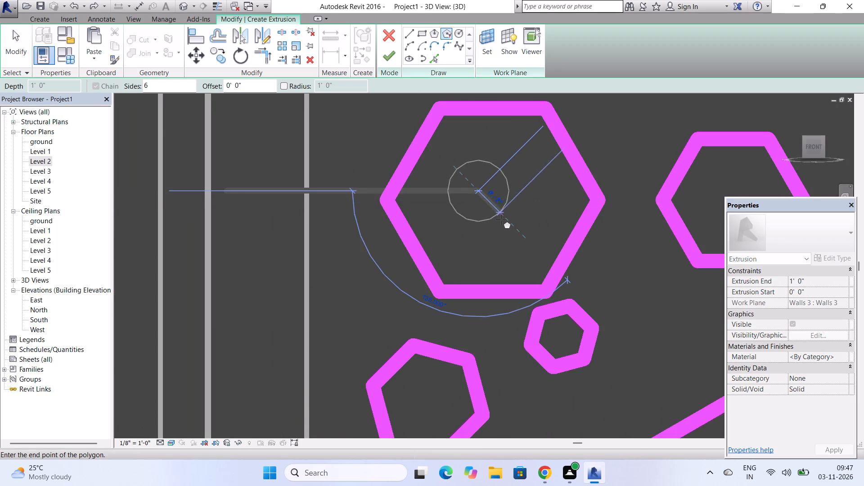
{"action": "left_click", "coordinate": [501, 220]}
Sketch a pointed-top hexagon about half the size inside the large pointed-top hexagon at the panel's right edge.
{"action": "scroll", "coordinate": [481, 175], "scroll_direction": "down", "scroll_amount": 13}
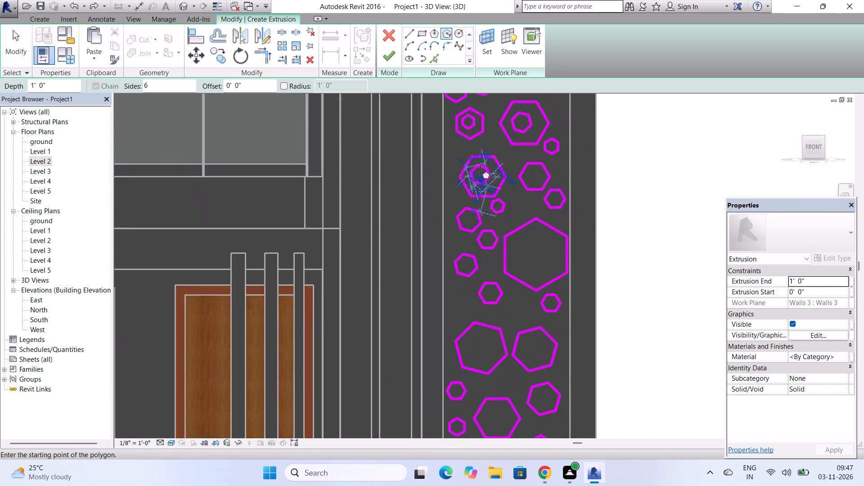
{"action": "scroll", "coordinate": [519, 256], "scroll_direction": "up", "scroll_amount": 8}
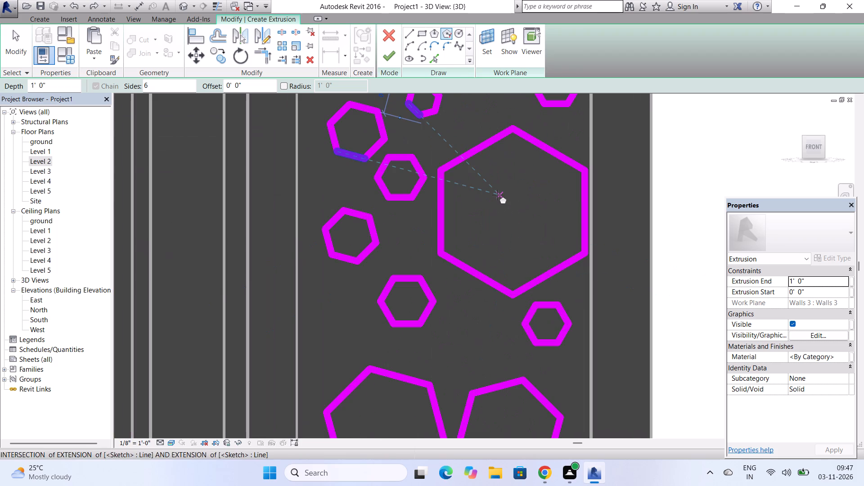
{"action": "left_click", "coordinate": [497, 195]}
{"action": "left_click", "coordinate": [518, 227]}
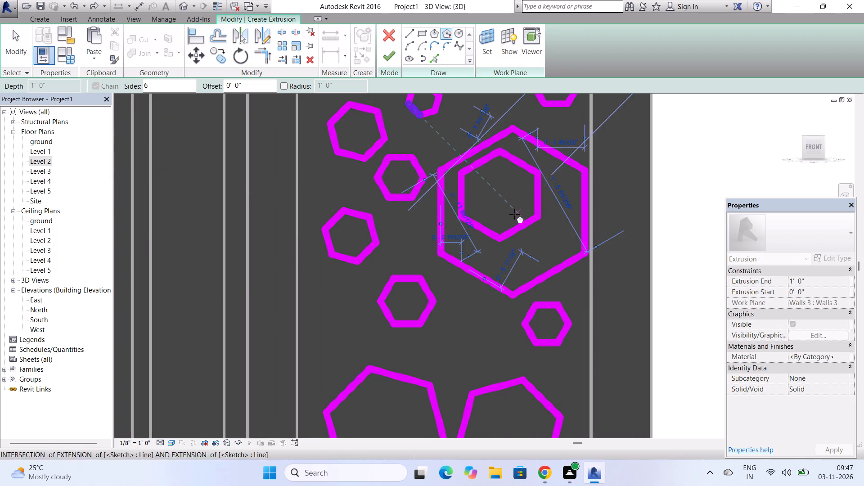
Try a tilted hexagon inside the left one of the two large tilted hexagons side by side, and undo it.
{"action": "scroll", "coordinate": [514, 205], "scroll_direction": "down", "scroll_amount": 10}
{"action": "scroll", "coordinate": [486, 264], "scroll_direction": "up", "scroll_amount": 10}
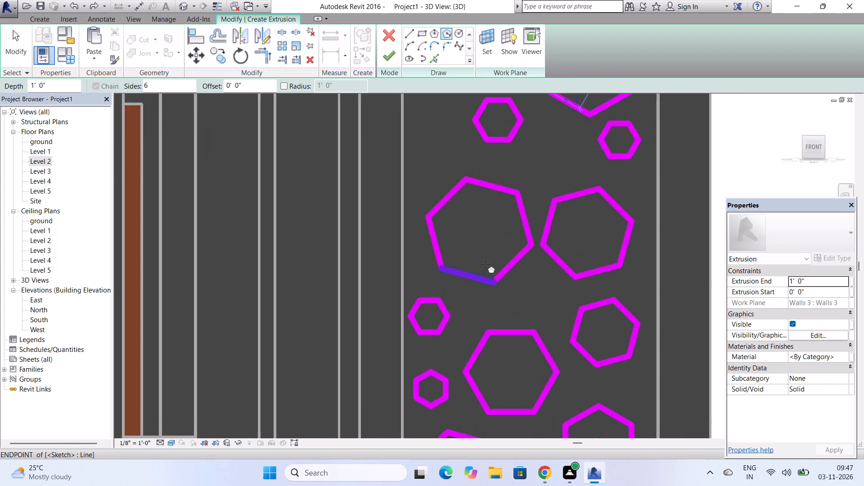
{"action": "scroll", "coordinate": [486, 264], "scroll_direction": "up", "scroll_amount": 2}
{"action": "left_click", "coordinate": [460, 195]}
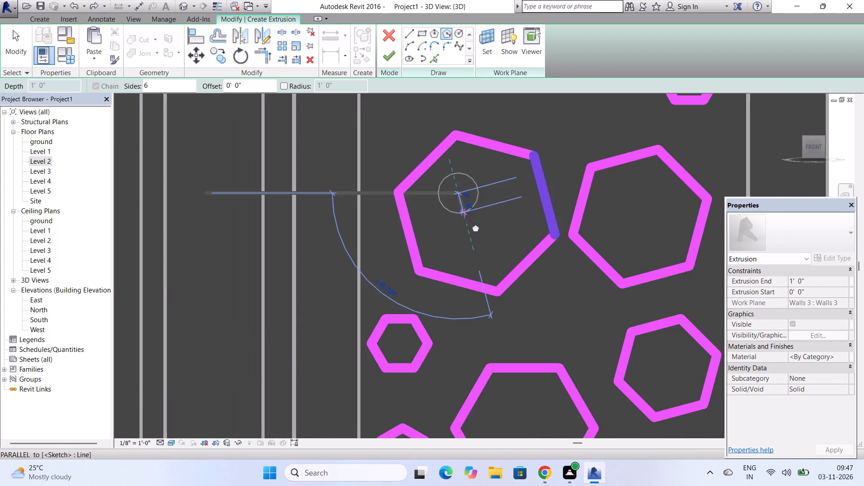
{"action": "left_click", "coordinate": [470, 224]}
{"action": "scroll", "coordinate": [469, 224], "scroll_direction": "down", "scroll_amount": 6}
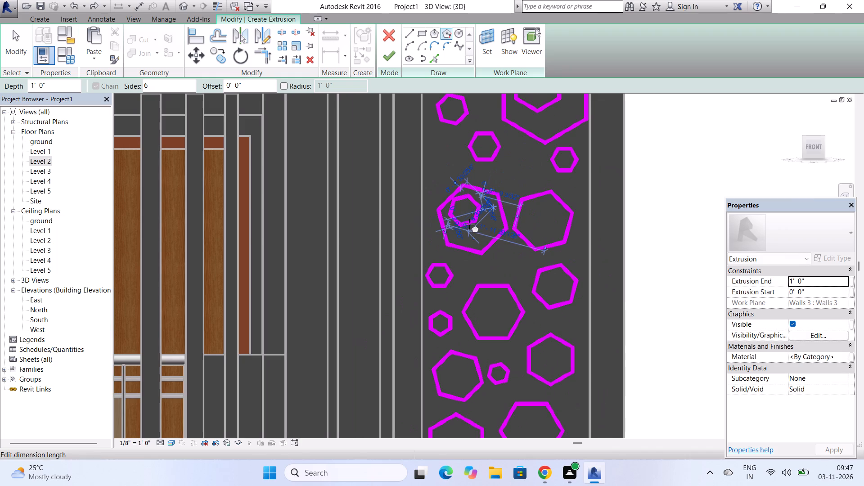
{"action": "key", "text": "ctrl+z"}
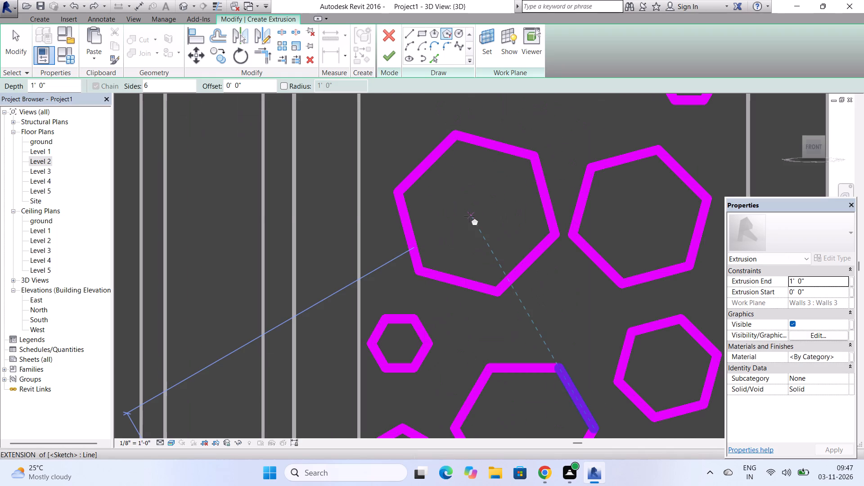
Sketch a small pointed-top hexagon near the centre of the left one of the two side-by-side tilted hexagons.
{"action": "left_click", "coordinate": [470, 215]}
{"action": "left_click", "coordinate": [482, 236]}
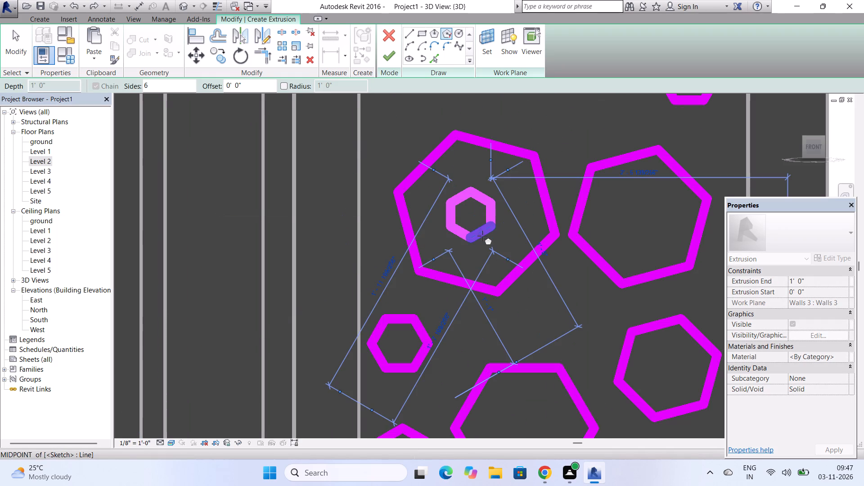
Sketch a small tilted hexagon inside the right one of the two side-by-side tilted hexagons.
{"action": "scroll", "coordinate": [509, 229], "scroll_direction": "down", "scroll_amount": 4}
{"action": "scroll", "coordinate": [594, 216], "scroll_direction": "up", "scroll_amount": 4}
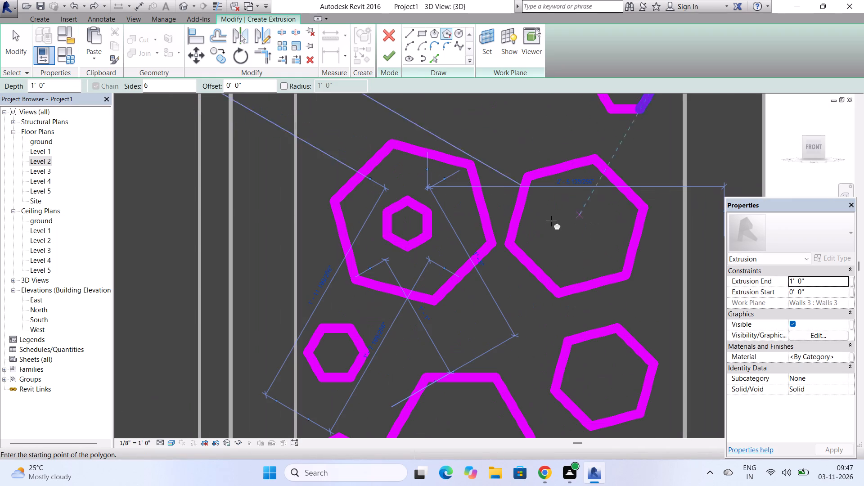
{"action": "left_click", "coordinate": [561, 217]}
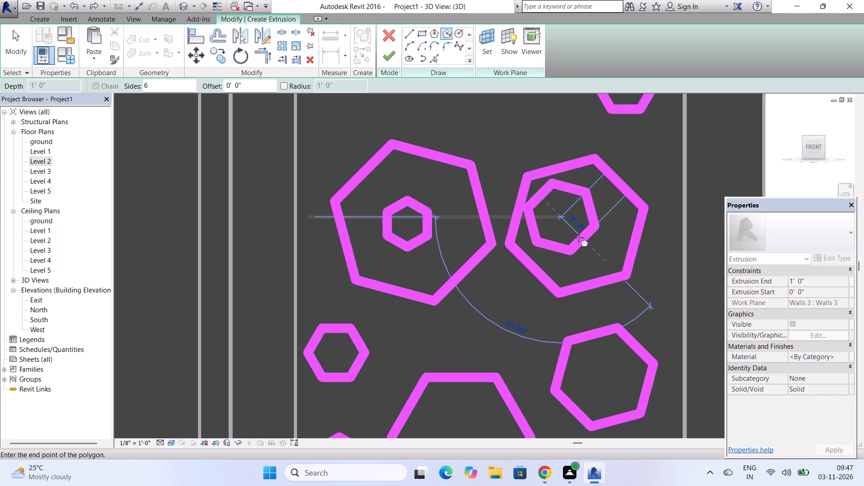
{"action": "left_click", "coordinate": [576, 234]}
Sketch a tiny pointed-top hexagon at the centre of the medium tilted hexagon below the right one of the pair.
{"action": "scroll", "coordinate": [553, 171], "scroll_direction": "down", "scroll_amount": 6}
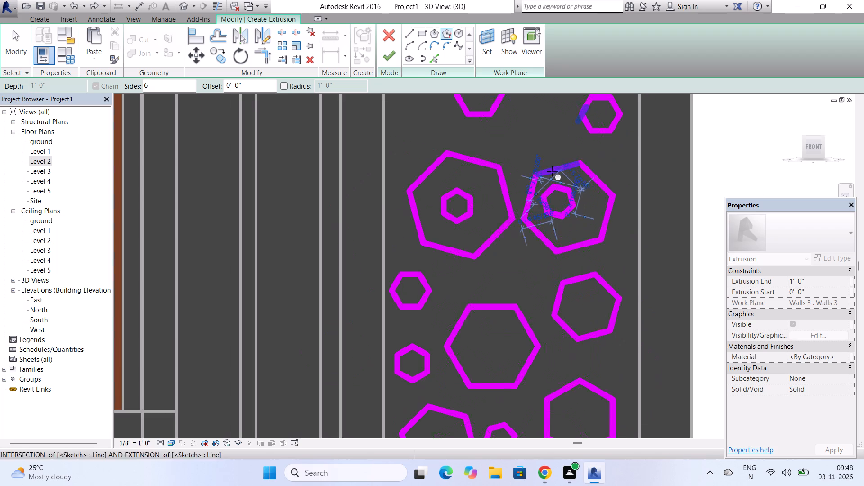
{"action": "scroll", "coordinate": [577, 265], "scroll_direction": "up", "scroll_amount": 11}
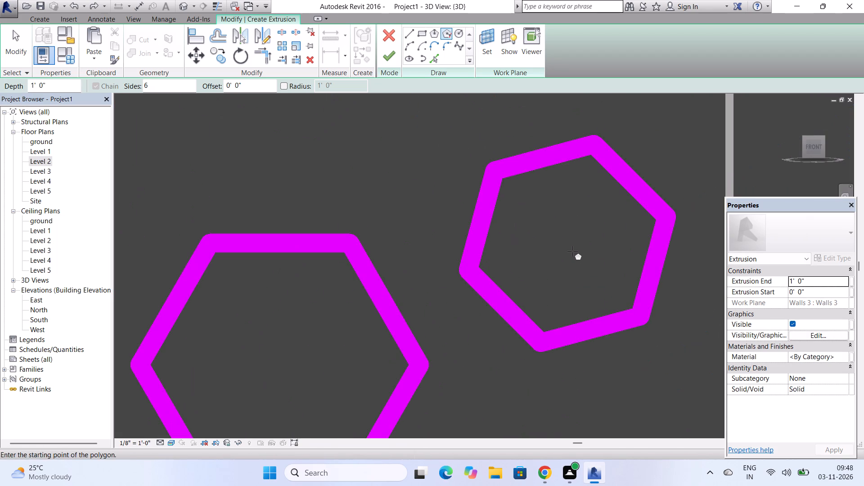
{"action": "left_click", "coordinate": [572, 251]}
{"action": "left_click", "coordinate": [579, 267]}
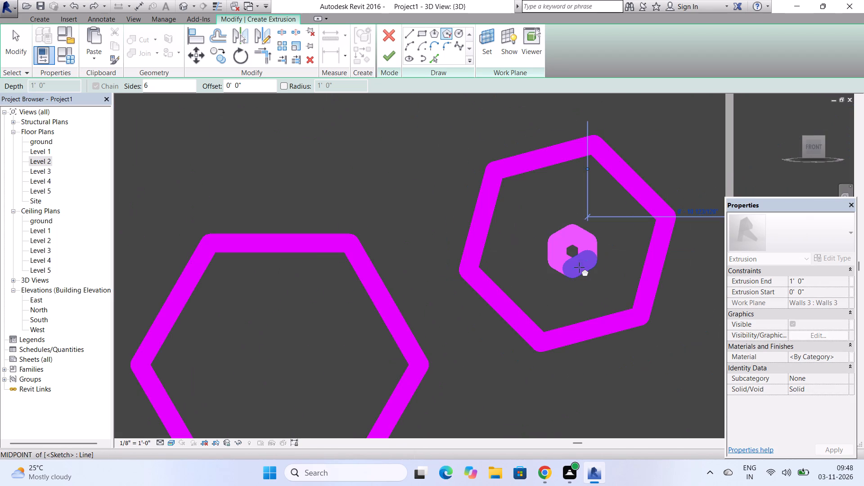
Sketch a small pointed-top hexagon near the centre of the large flat-topped hexagon below the side-by-side tilted pair.
{"action": "scroll", "coordinate": [486, 271], "scroll_direction": "down", "scroll_amount": 6}
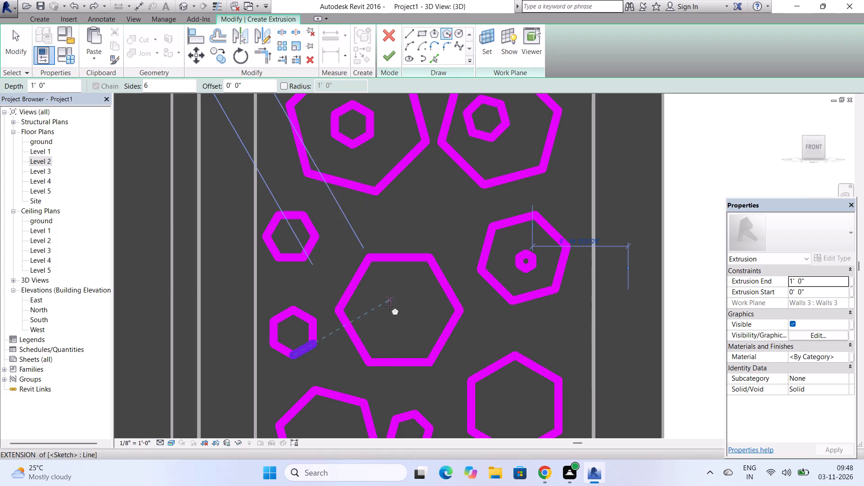
{"action": "scroll", "coordinate": [389, 308], "scroll_direction": "up", "scroll_amount": 4}
{"action": "left_click", "coordinate": [389, 301]}
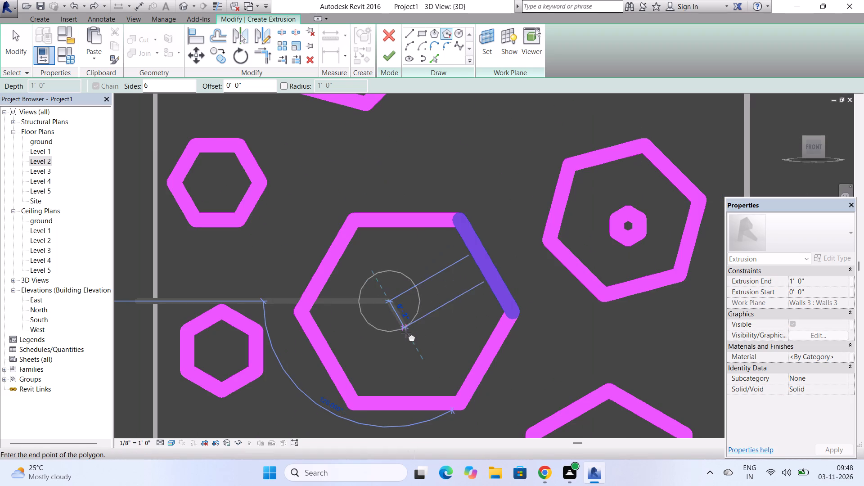
{"action": "left_click", "coordinate": [406, 333]}
Sketch a medium tilted hexagon in the upper-left part of the lower flat-topped hexagon, beside the large pointed-top one.
{"action": "scroll", "coordinate": [403, 255], "scroll_direction": "down", "scroll_amount": 12}
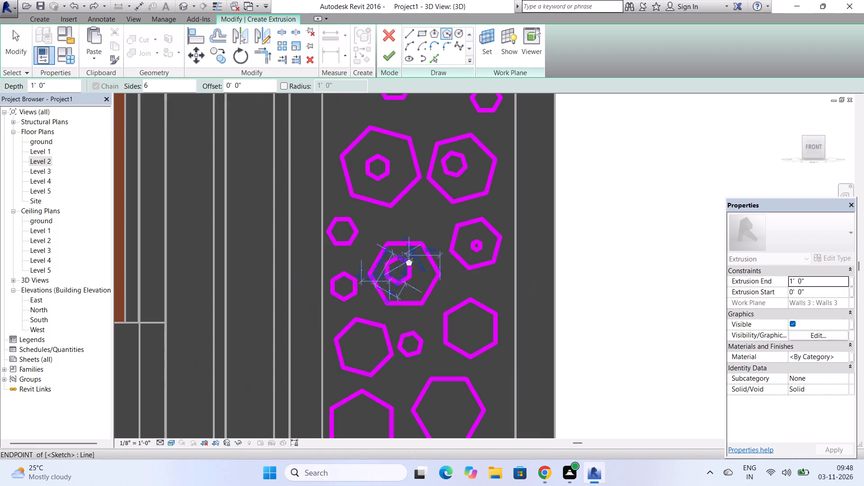
{"action": "scroll", "coordinate": [439, 289], "scroll_direction": "down", "scroll_amount": 4}
{"action": "scroll", "coordinate": [436, 317], "scroll_direction": "up", "scroll_amount": 14}
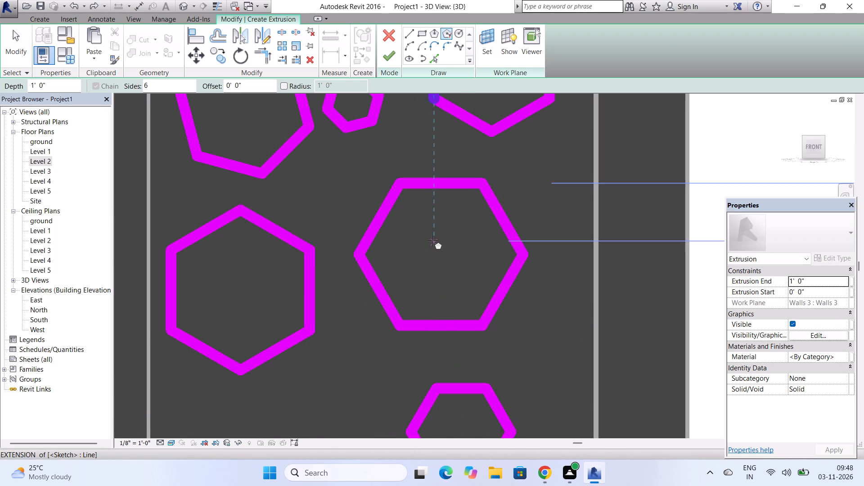
{"action": "left_click", "coordinate": [432, 240]}
{"action": "left_click", "coordinate": [449, 279]}
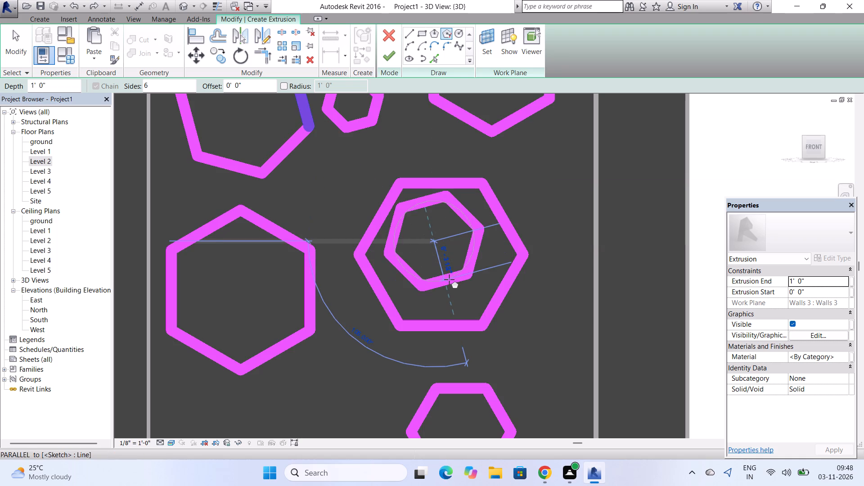
{"action": "left_click", "coordinate": [590, 110]}
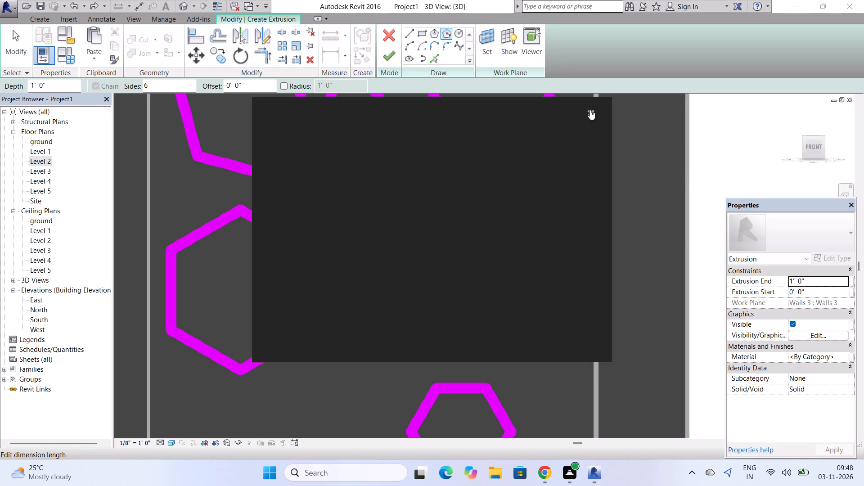
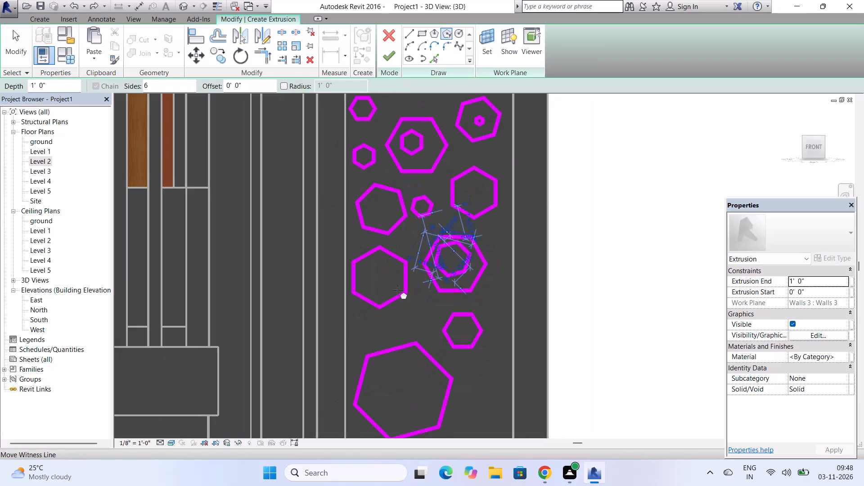
Sketch a small flat-topped hexagon in the upper-left part of the pointed-top hexagon beside the flat-topped one holding the medium tilted hexagon.
{"action": "scroll", "coordinate": [389, 288], "scroll_direction": "up", "scroll_amount": 3}
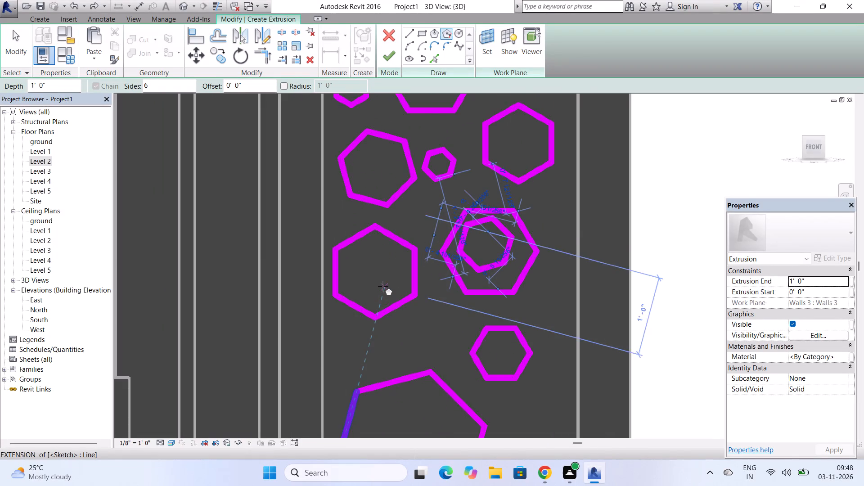
{"action": "scroll", "coordinate": [383, 286], "scroll_direction": "up", "scroll_amount": 3}
{"action": "left_click", "coordinate": [348, 252]}
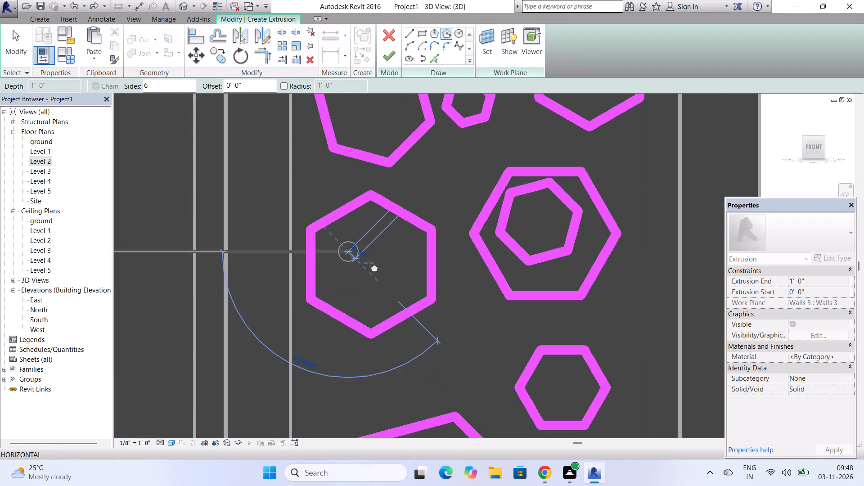
{"action": "left_click", "coordinate": [369, 263]}
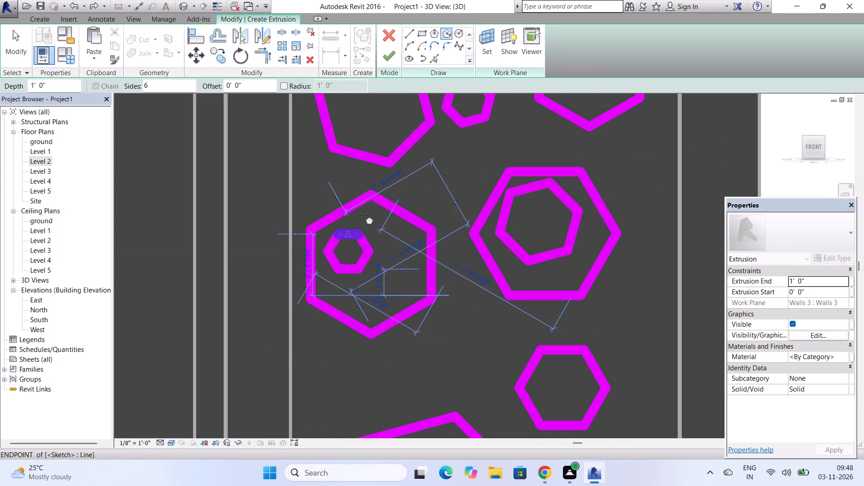
Sketch a small flat-topped hexagon near the centre of the large tilted hexagon at the middle of the panel.
{"action": "scroll", "coordinate": [364, 214], "scroll_direction": "down", "scroll_amount": 9}
{"action": "scroll", "coordinate": [376, 300], "scroll_direction": "up", "scroll_amount": 3}
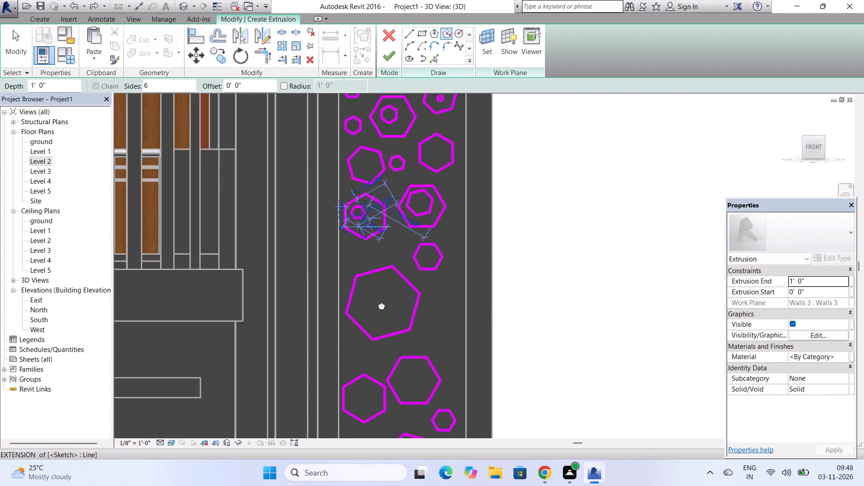
{"action": "scroll", "coordinate": [376, 301], "scroll_direction": "up", "scroll_amount": 7}
{"action": "left_click", "coordinate": [406, 291]}
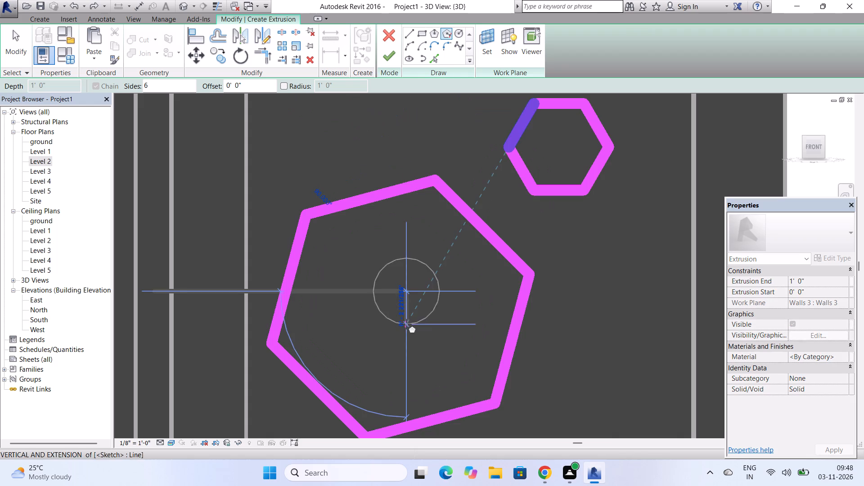
{"action": "left_click", "coordinate": [408, 327]}
Sketch a small tilted hexagon near the centre of the flat-topped hexagon just below the large tilted one.
{"action": "scroll", "coordinate": [394, 237], "scroll_direction": "down", "scroll_amount": 8}
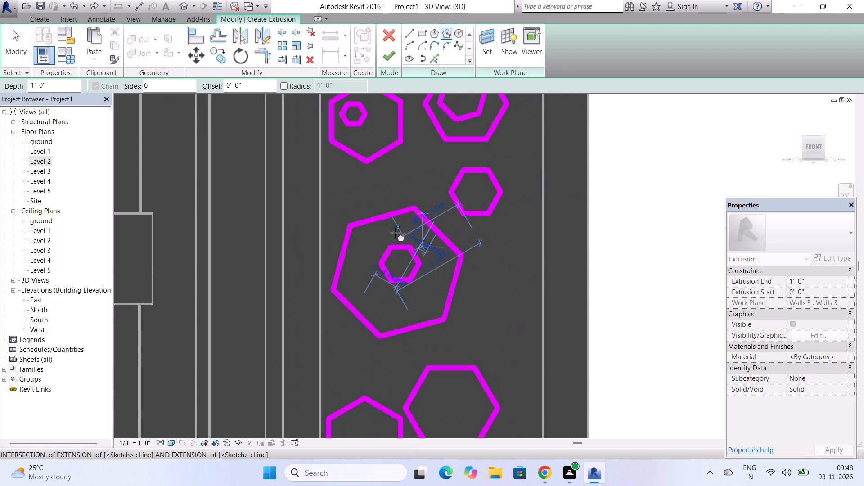
{"action": "scroll", "coordinate": [395, 233], "scroll_direction": "down", "scroll_amount": 6}
{"action": "scroll", "coordinate": [401, 282], "scroll_direction": "up", "scroll_amount": 9}
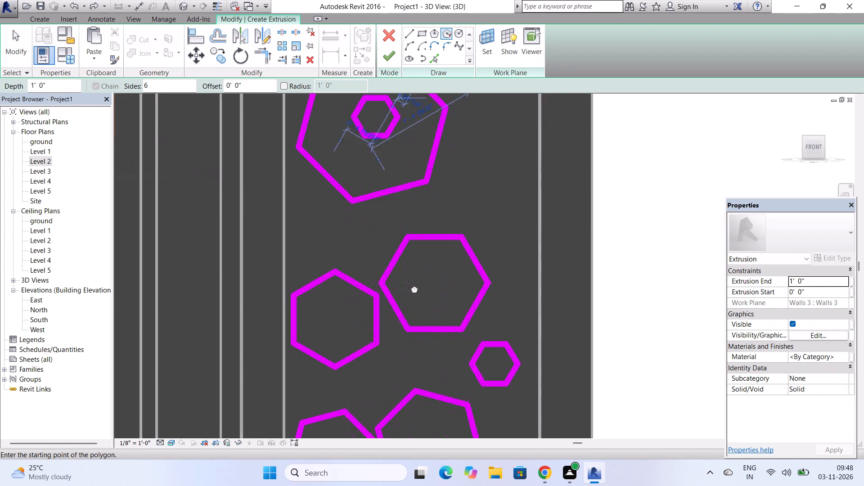
{"action": "scroll", "coordinate": [409, 284], "scroll_direction": "up", "scroll_amount": 3}
{"action": "left_click", "coordinate": [438, 278]}
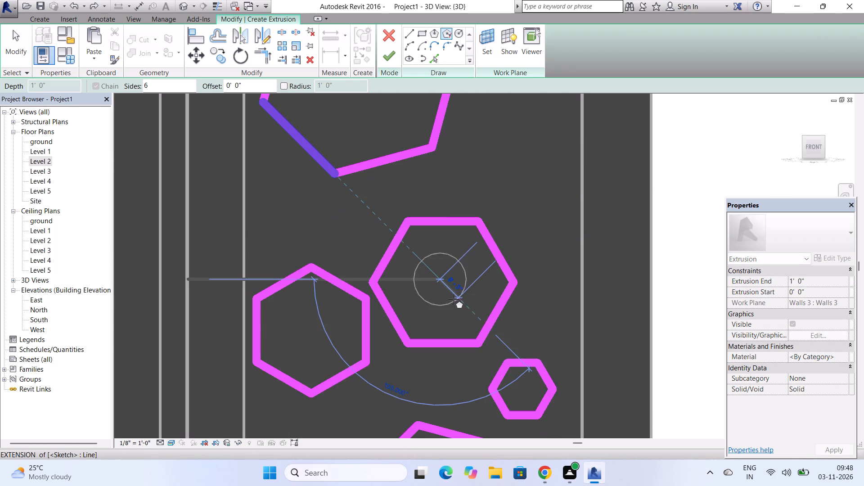
{"action": "left_click", "coordinate": [454, 299]}
Sketch a small tilted hexagon inside the pointed-top hexagon to the lower left of that flat-topped hexagon.
{"action": "scroll", "coordinate": [453, 235], "scroll_direction": "down", "scroll_amount": 11}
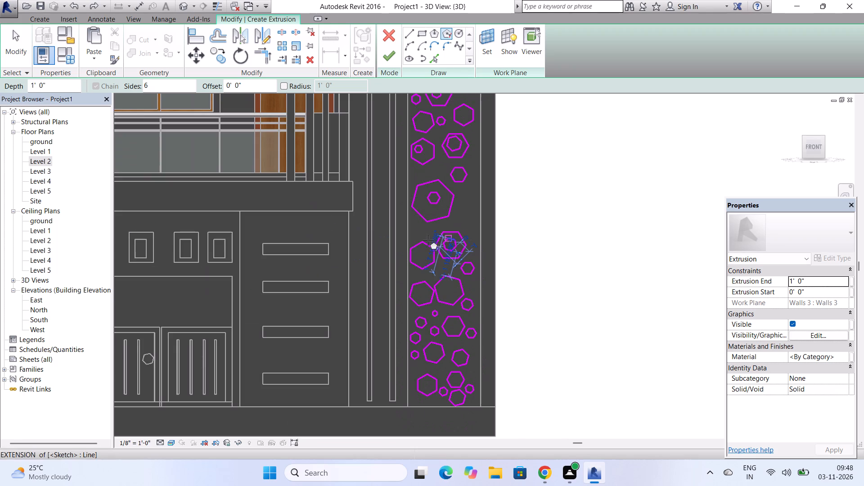
{"action": "scroll", "coordinate": [417, 255], "scroll_direction": "up", "scroll_amount": 6}
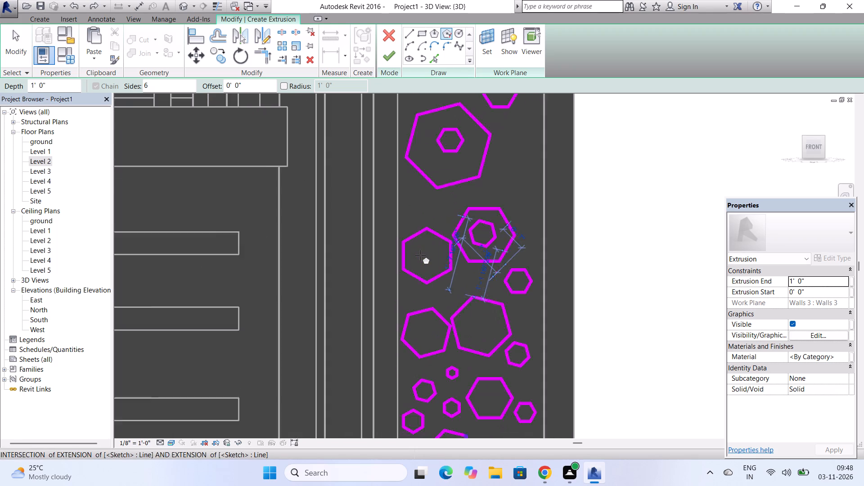
{"action": "scroll", "coordinate": [420, 255], "scroll_direction": "up", "scroll_amount": 5}
{"action": "left_click", "coordinate": [428, 247]}
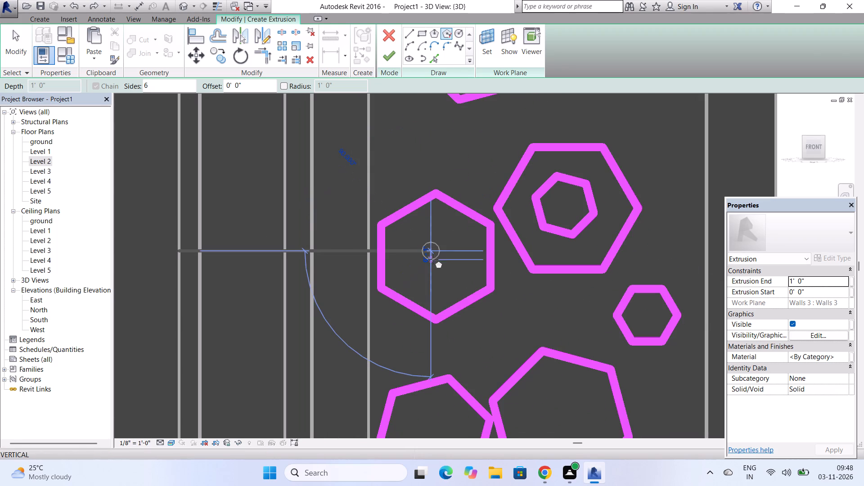
{"action": "left_click", "coordinate": [437, 267]}
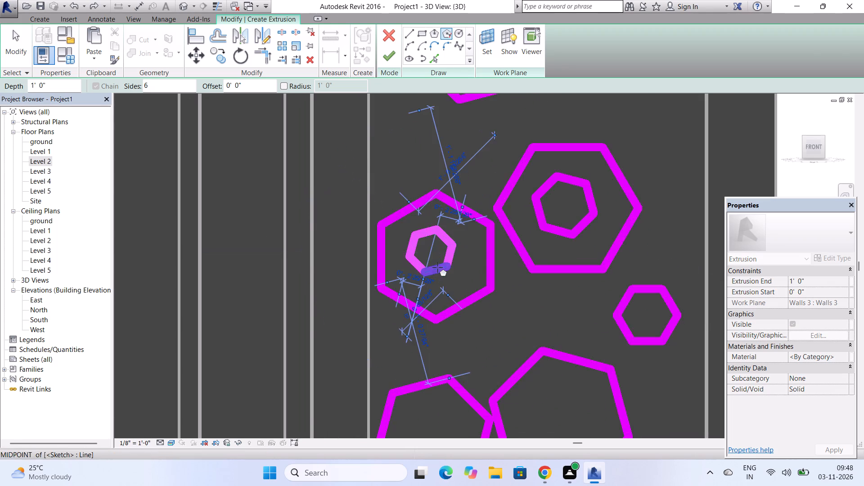
Sketch a medium tilted hexagon in the upper part of the right one of the two touching tilted hexagons below.
{"action": "scroll", "coordinate": [427, 185], "scroll_direction": "down", "scroll_amount": 10}
{"action": "scroll", "coordinate": [466, 247], "scroll_direction": "up", "scroll_amount": 6}
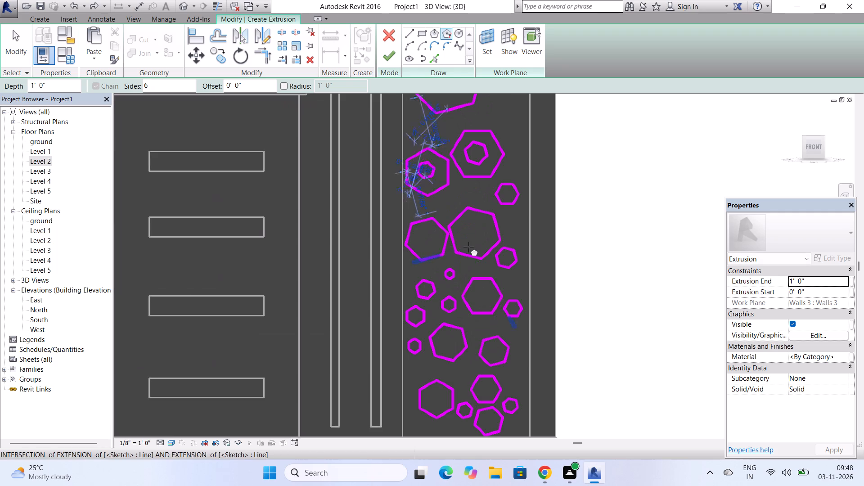
{"action": "scroll", "coordinate": [468, 247], "scroll_direction": "up", "scroll_amount": 3}
{"action": "left_click", "coordinate": [474, 207]}
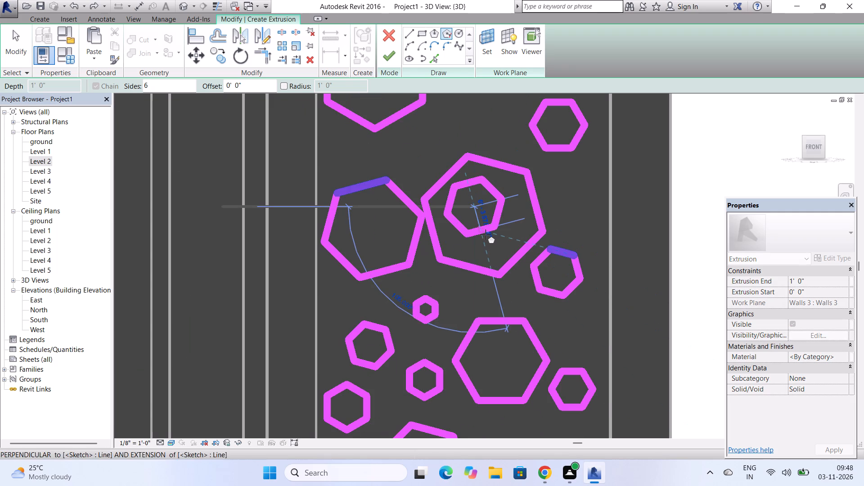
{"action": "left_click", "coordinate": [486, 234]}
Sketch a medium pointed-top hexagon in the upper part of the left one of the two touching tilted hexagons.
{"action": "scroll", "coordinate": [360, 234], "scroll_direction": "up", "scroll_amount": 5}
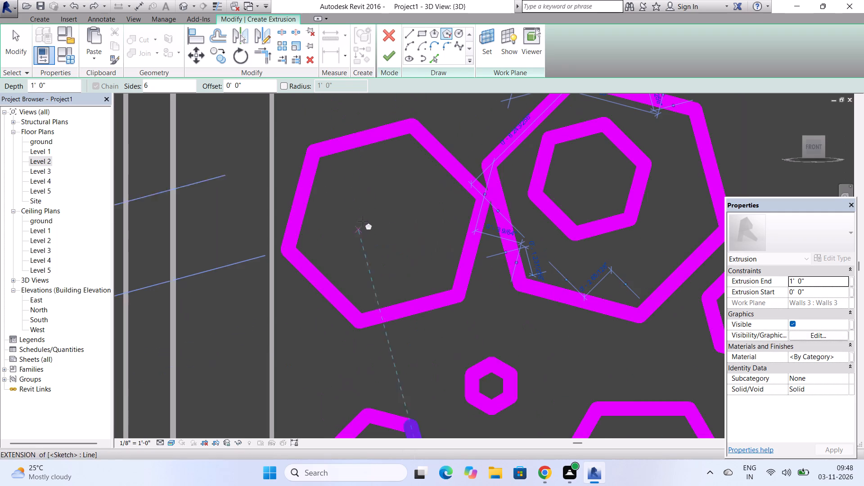
{"action": "left_click", "coordinate": [376, 204]}
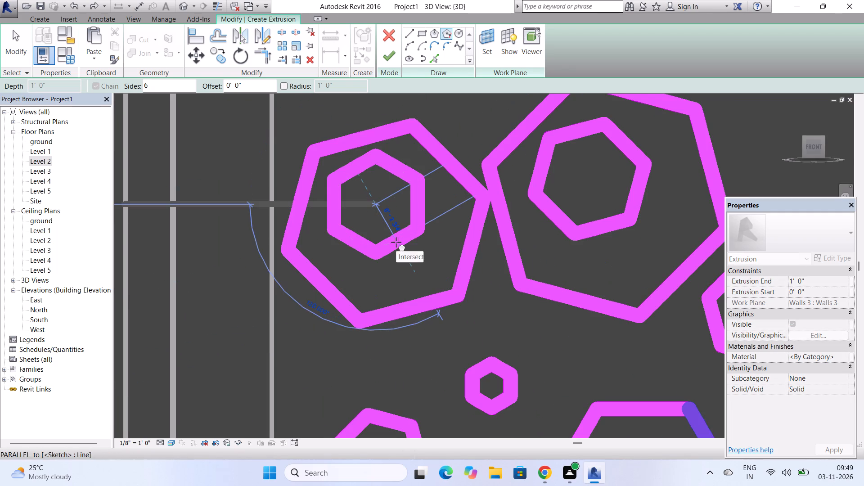
{"action": "left_click", "coordinate": [396, 242]}
Sketch a tiny tilted hexagon left of centre inside the flat-topped hexagon near the foot of the panel.
{"action": "scroll", "coordinate": [400, 199], "scroll_direction": "down", "scroll_amount": 13}
{"action": "scroll", "coordinate": [393, 204], "scroll_direction": "down", "scroll_amount": 8}
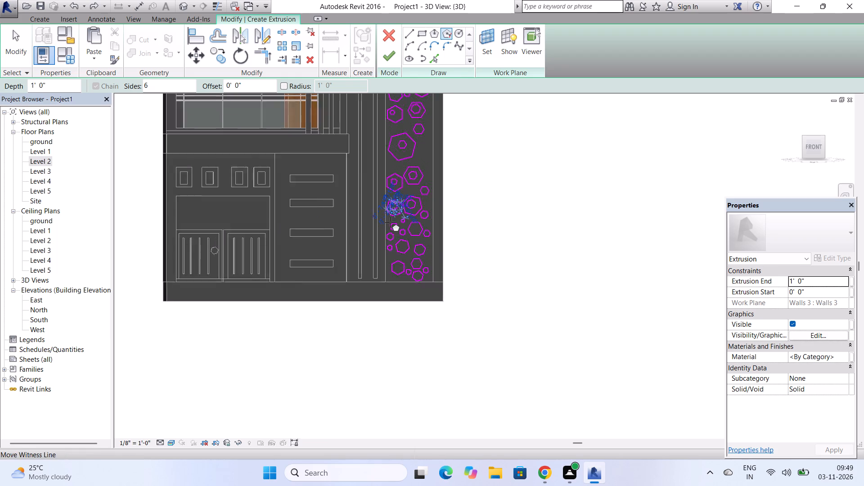
{"action": "scroll", "coordinate": [400, 247], "scroll_direction": "down", "scroll_amount": 1}
{"action": "scroll", "coordinate": [401, 246], "scroll_direction": "up", "scroll_amount": 7}
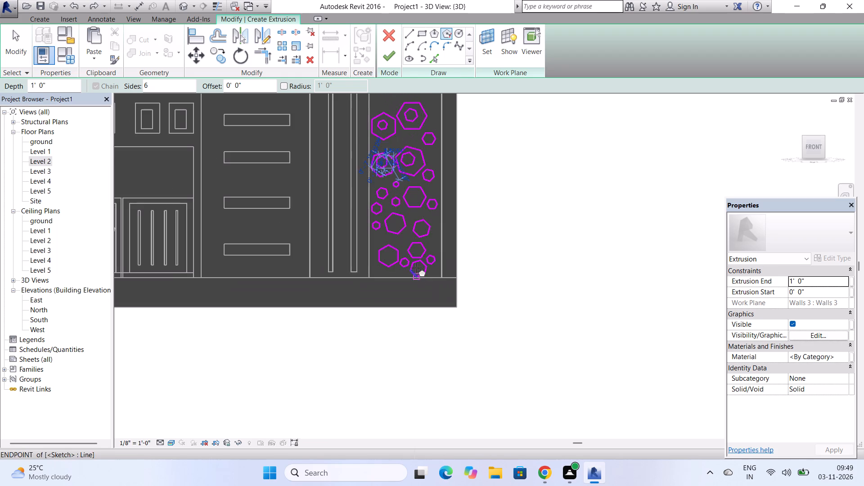
{"action": "scroll", "coordinate": [414, 248], "scroll_direction": "up", "scroll_amount": 15}
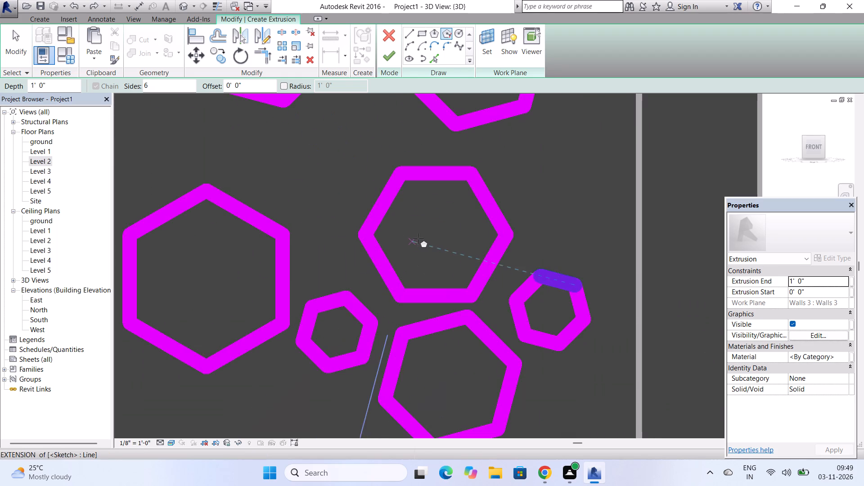
{"action": "left_click", "coordinate": [421, 228]}
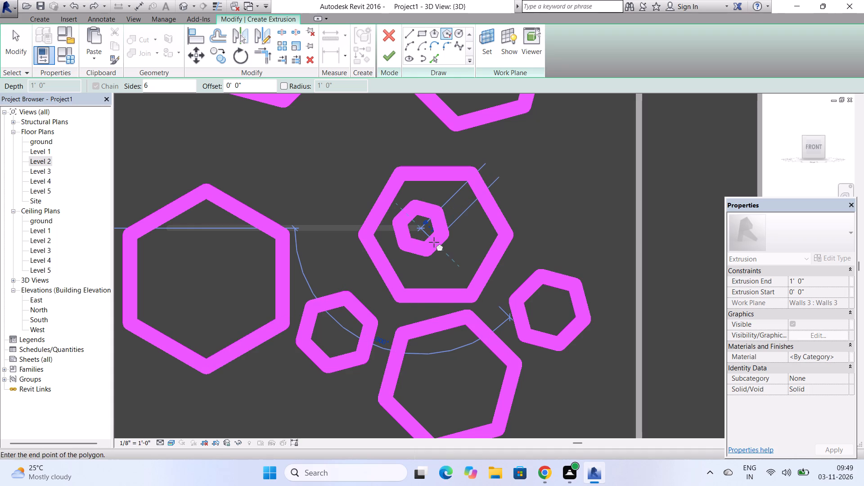
{"action": "left_click", "coordinate": [434, 242]}
Sketch a small tilted hexagon in the upper-left part of the large pointed-top hexagon at the panel's lower left.
{"action": "scroll", "coordinate": [430, 242], "scroll_direction": "down", "scroll_amount": 7}
{"action": "scroll", "coordinate": [336, 269], "scroll_direction": "up", "scroll_amount": 3}
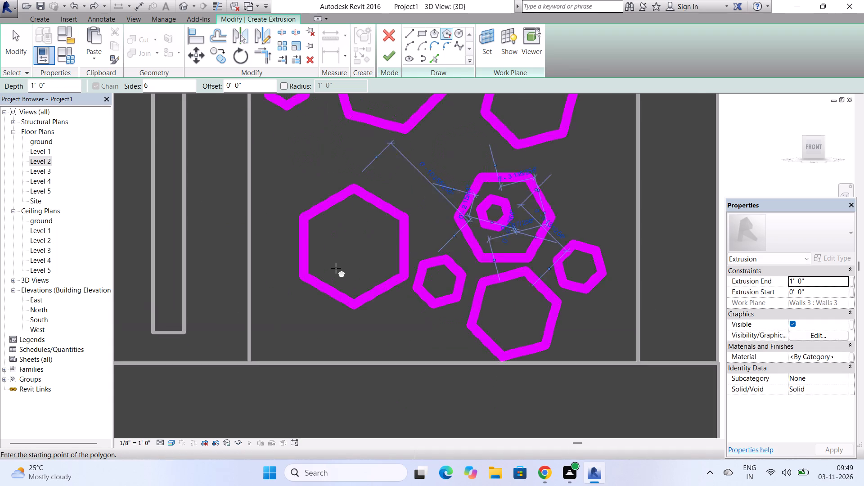
{"action": "scroll", "coordinate": [336, 268], "scroll_direction": "up", "scroll_amount": 5}
{"action": "left_click", "coordinate": [349, 217]}
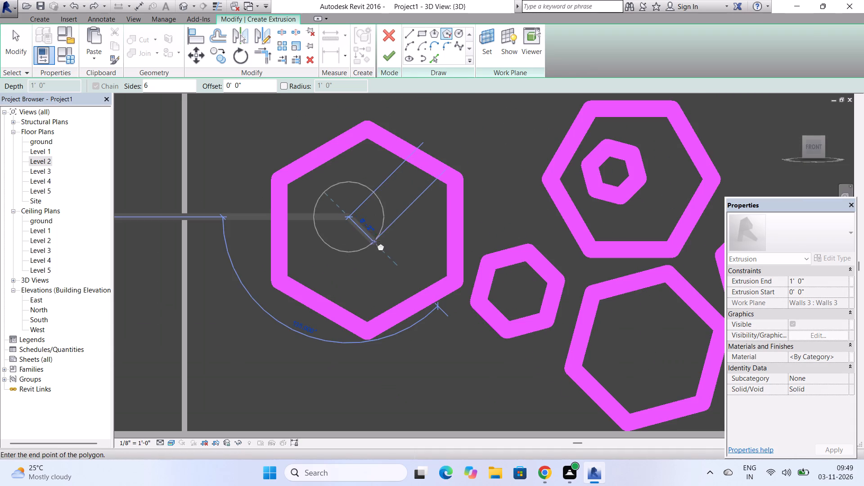
{"action": "left_click", "coordinate": [375, 242]}
Sketch a small pointed-top hexagon in the upper part of the large tilted hexagon above the lower-left pointed-top one.
{"action": "scroll", "coordinate": [375, 244], "scroll_direction": "down", "scroll_amount": 10}
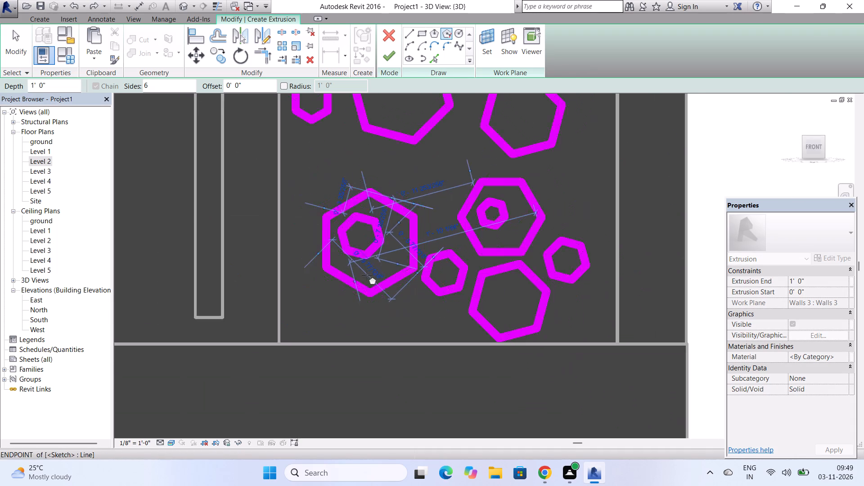
{"action": "scroll", "coordinate": [367, 275], "scroll_direction": "down", "scroll_amount": 1}
{"action": "scroll", "coordinate": [372, 193], "scroll_direction": "up", "scroll_amount": 12}
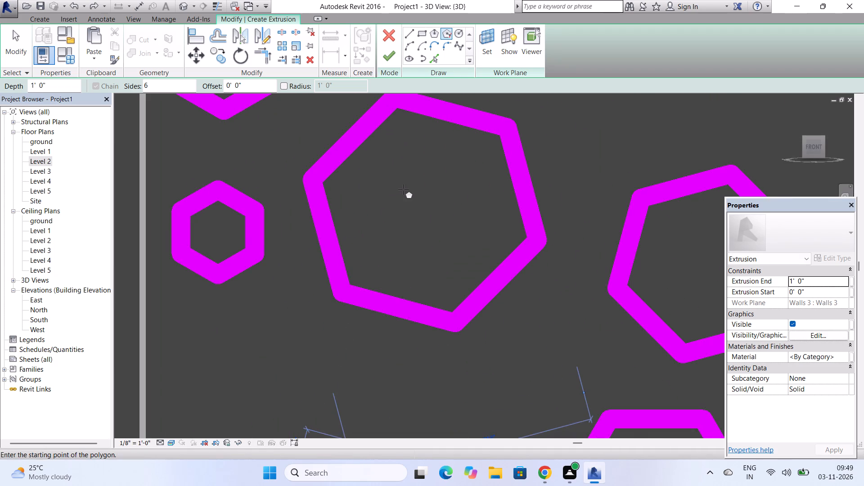
{"action": "left_click", "coordinate": [403, 189]}
{"action": "left_click", "coordinate": [423, 220]}
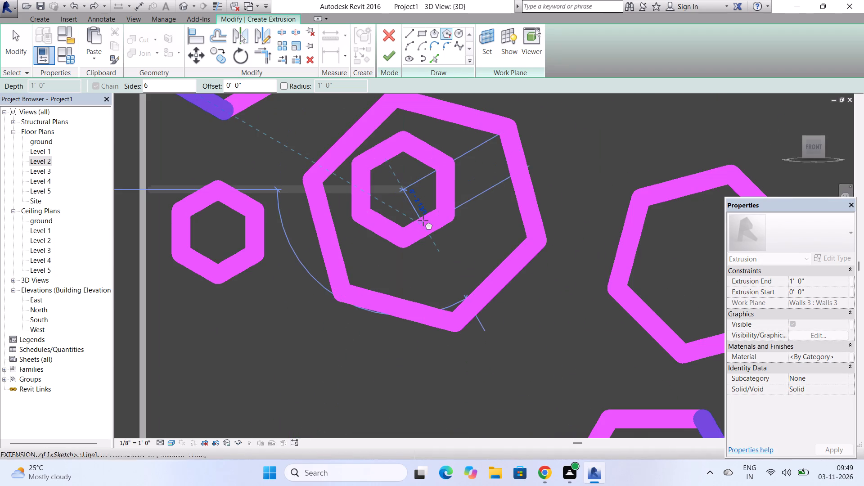
Sketch a medium tilted hexagon inside the large flat-topped hexagon below the two touching tilted hexagons.
{"action": "scroll", "coordinate": [423, 220], "scroll_direction": "down", "scroll_amount": 11}
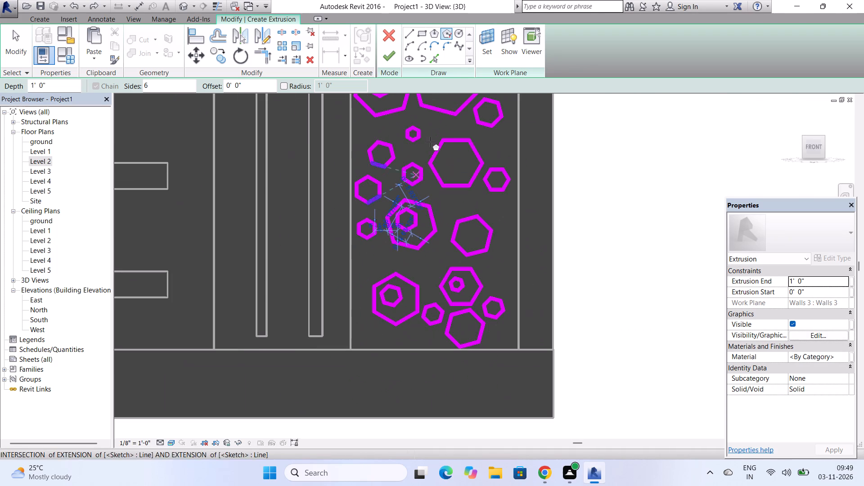
{"action": "scroll", "coordinate": [464, 136], "scroll_direction": "up", "scroll_amount": 6}
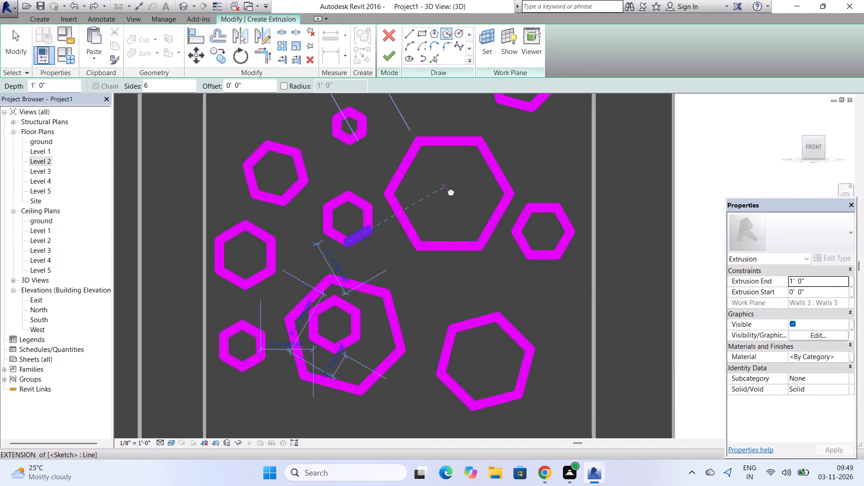
{"action": "left_click", "coordinate": [445, 187]}
{"action": "left_click", "coordinate": [591, 112]}
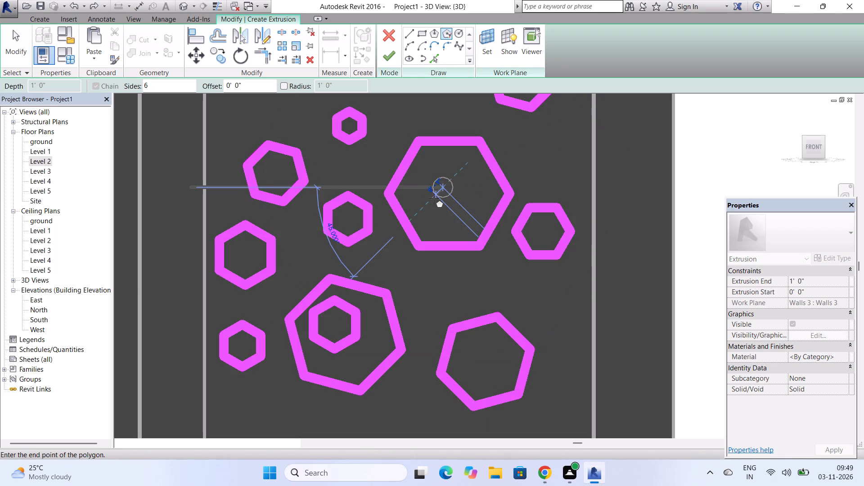
{"action": "left_click", "coordinate": [435, 215]}
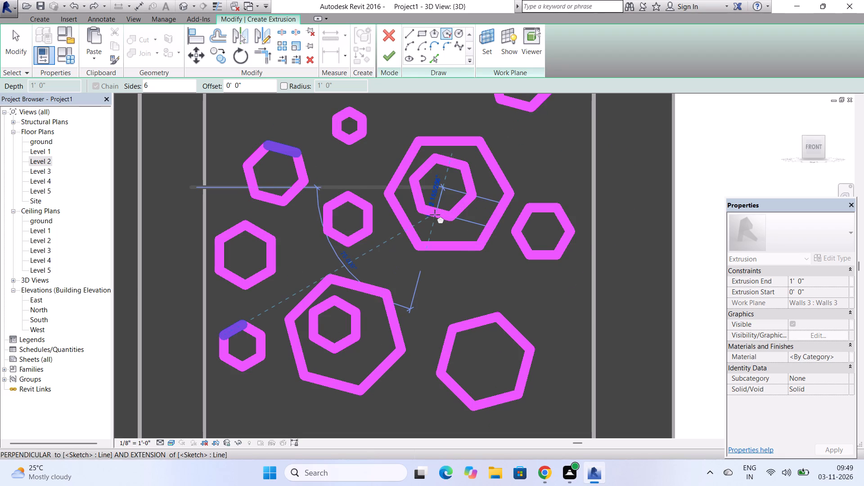
Sketch a tiny tilted hexagon in the upper-left part of the tilted hexagon above the flat-topped one near the panel's foot.
{"action": "scroll", "coordinate": [459, 165], "scroll_direction": "down", "scroll_amount": 8}
{"action": "scroll", "coordinate": [469, 226], "scroll_direction": "up", "scroll_amount": 6}
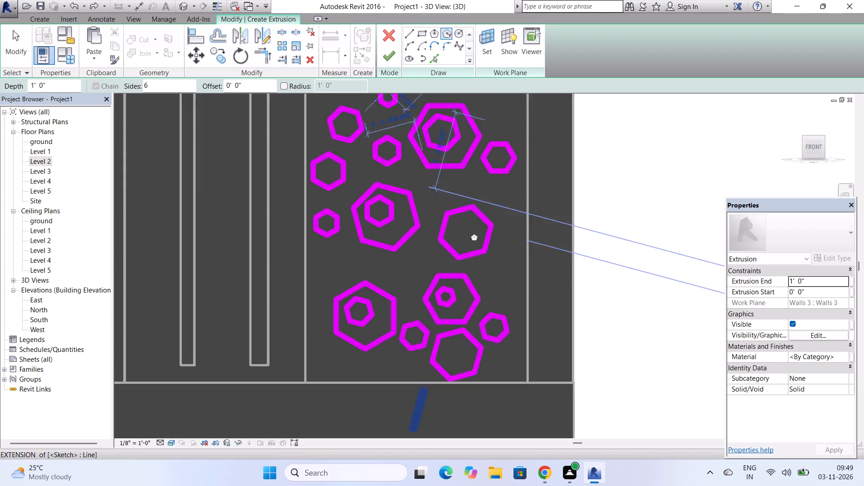
{"action": "scroll", "coordinate": [468, 232], "scroll_direction": "up", "scroll_amount": 7}
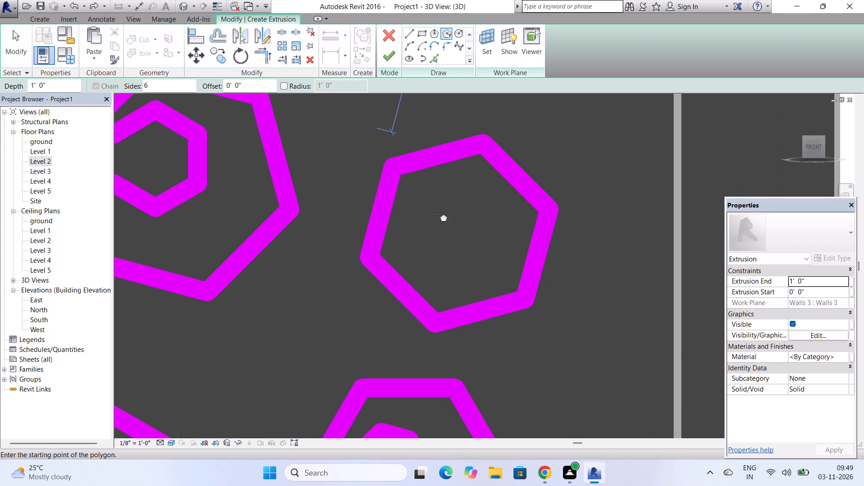
{"action": "left_click", "coordinate": [438, 212]}
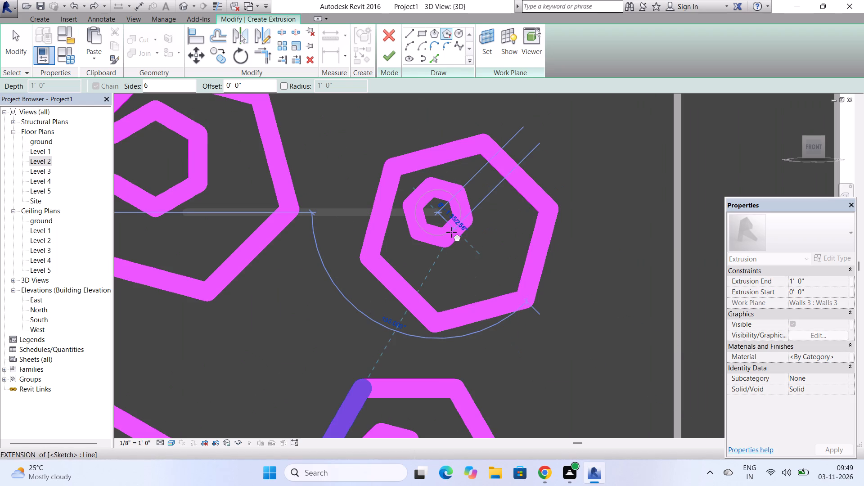
{"action": "left_click", "coordinate": [451, 232]}
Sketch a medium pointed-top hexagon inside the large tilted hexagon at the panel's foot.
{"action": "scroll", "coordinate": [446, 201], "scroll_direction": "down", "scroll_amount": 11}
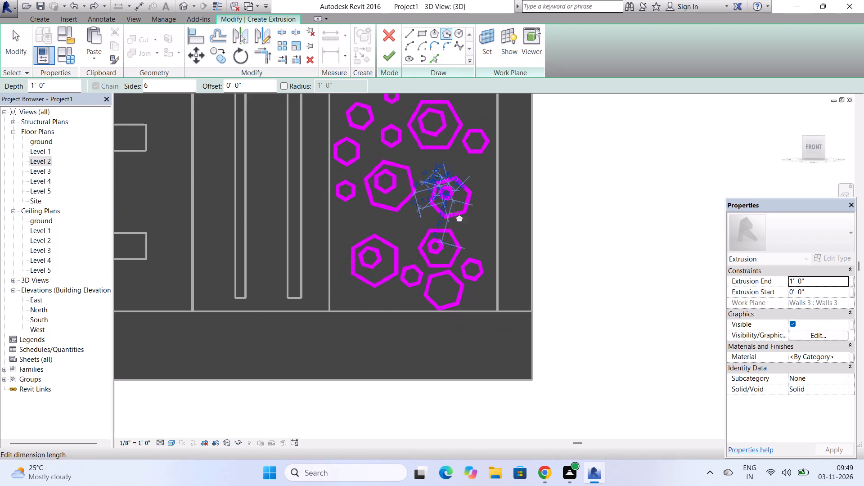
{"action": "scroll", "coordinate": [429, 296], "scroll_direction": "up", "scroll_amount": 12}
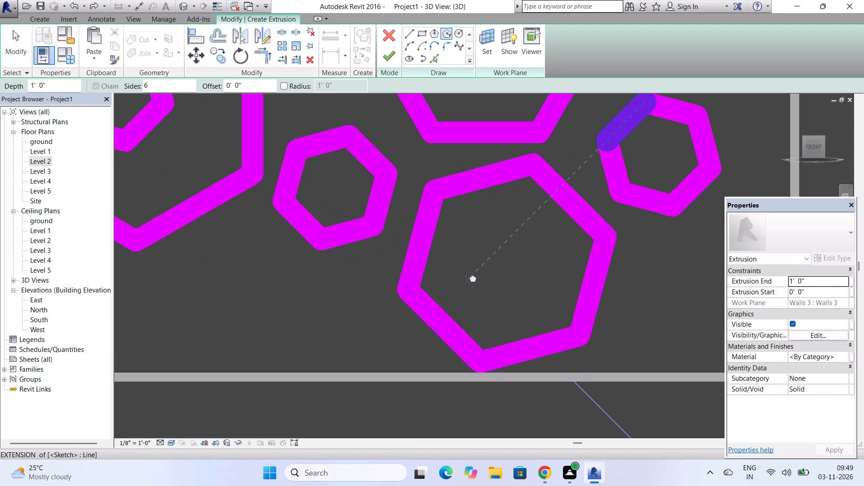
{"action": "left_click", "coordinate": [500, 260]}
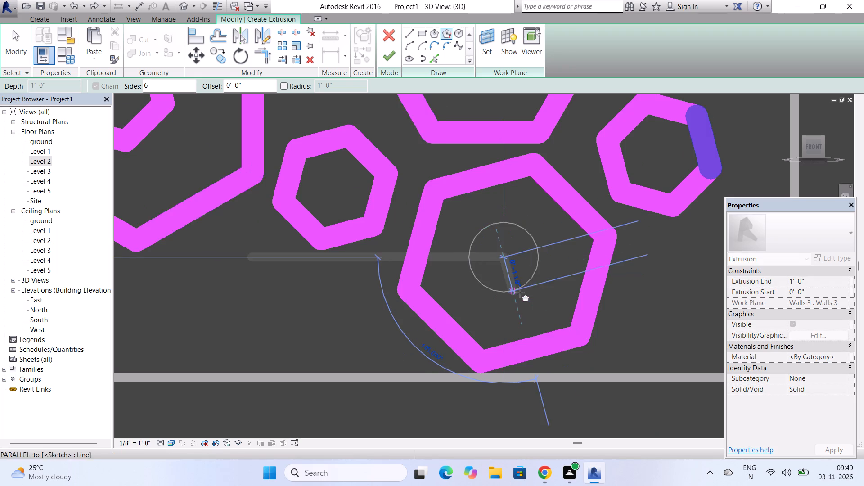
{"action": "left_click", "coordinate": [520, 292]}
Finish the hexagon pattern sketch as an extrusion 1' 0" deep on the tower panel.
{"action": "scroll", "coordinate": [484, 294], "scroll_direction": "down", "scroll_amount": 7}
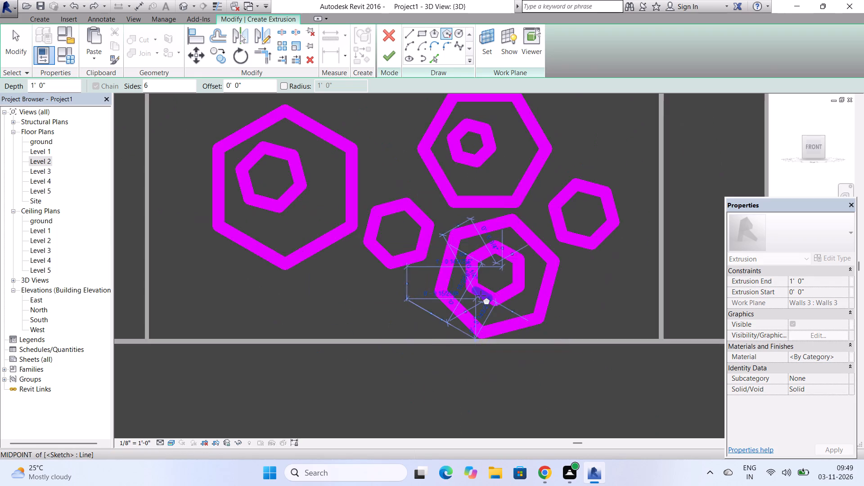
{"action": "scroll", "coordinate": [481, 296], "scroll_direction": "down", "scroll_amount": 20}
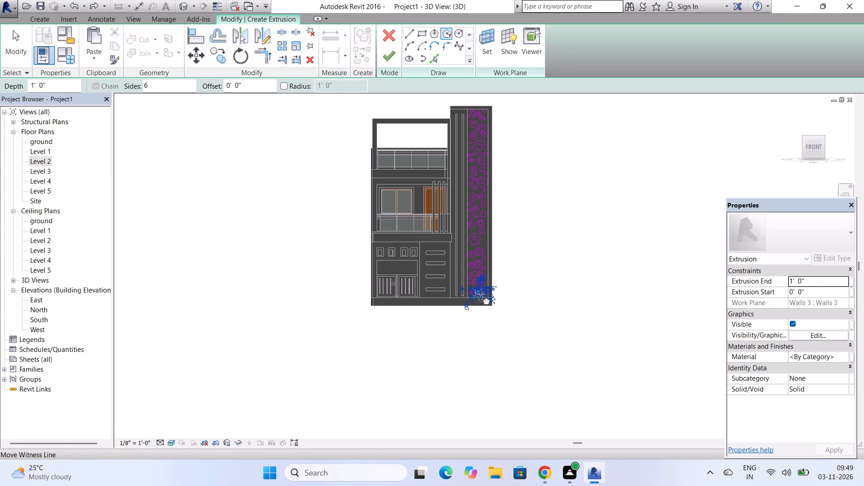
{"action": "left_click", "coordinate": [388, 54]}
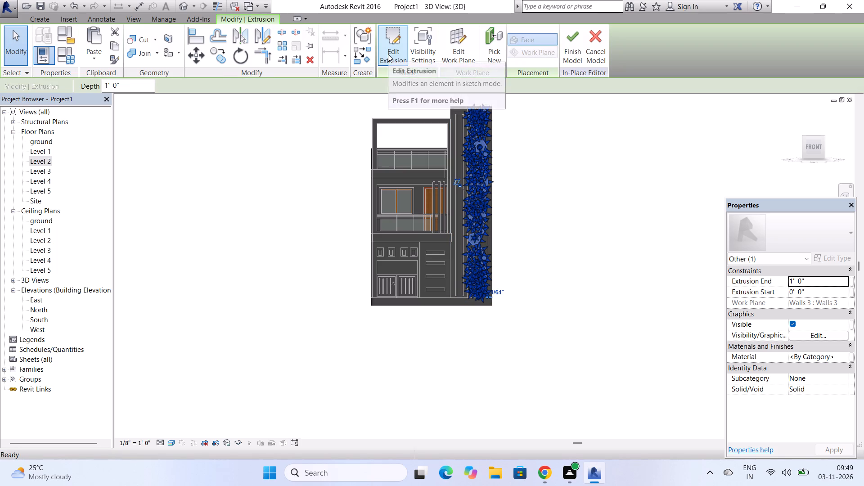
Delete the hexagon pattern extrusion from the tower panel.
{"action": "scroll", "coordinate": [533, 126], "scroll_direction": "up", "scroll_amount": 8}
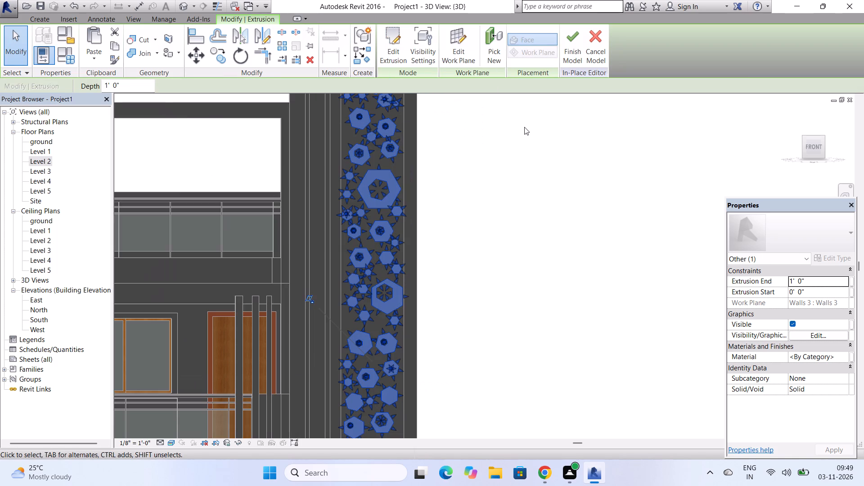
{"action": "scroll", "coordinate": [457, 188], "scroll_direction": "down", "scroll_amount": 16}
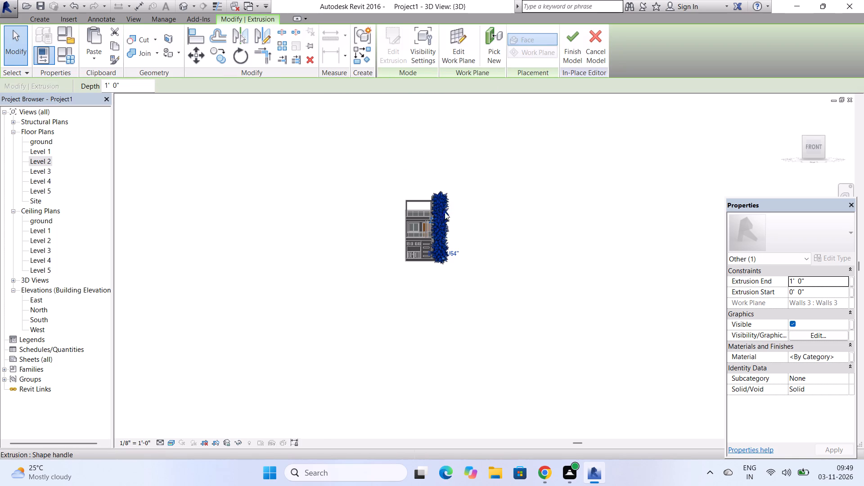
{"action": "scroll", "coordinate": [442, 211], "scroll_direction": "up", "scroll_amount": 14}
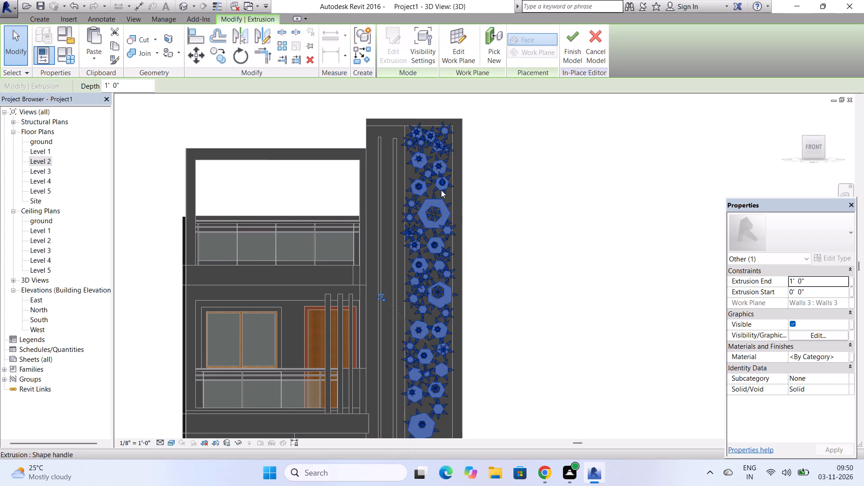
{"action": "key", "text": "Delete"}
{"action": "scroll", "coordinate": [441, 188], "scroll_direction": "down", "scroll_amount": 7}
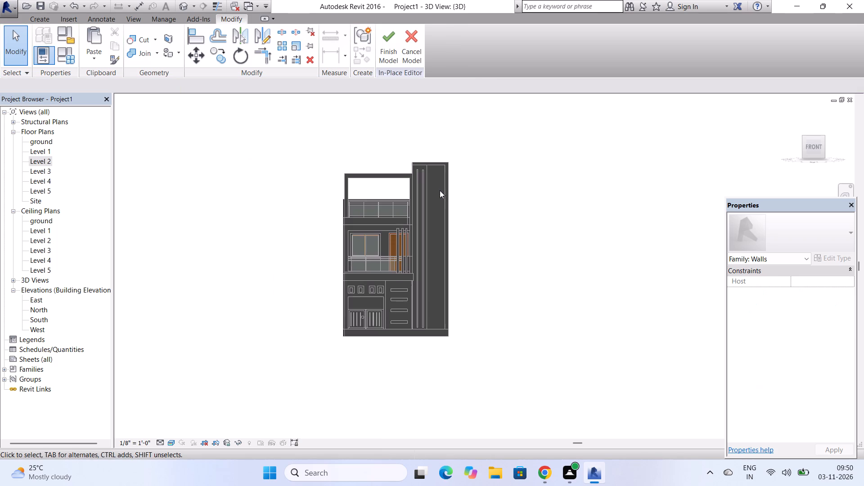
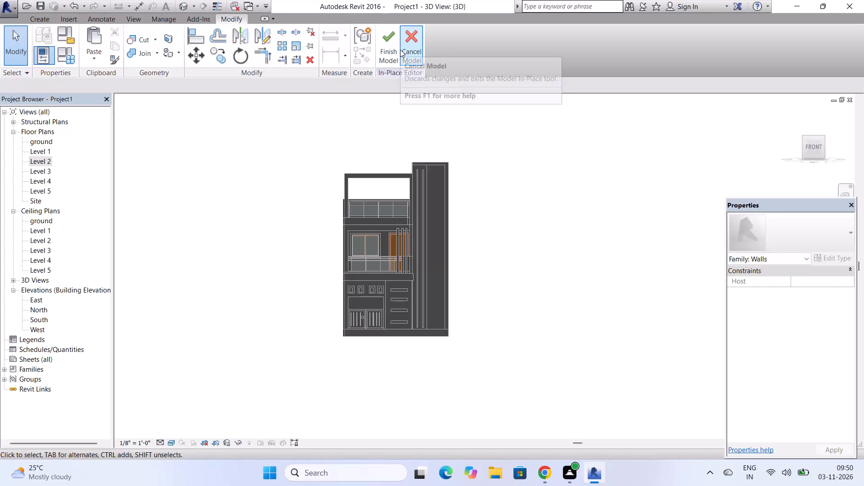
Close the empty in-place wall model and accept the deletion of its family.
{"action": "left_click", "coordinate": [397, 52]}
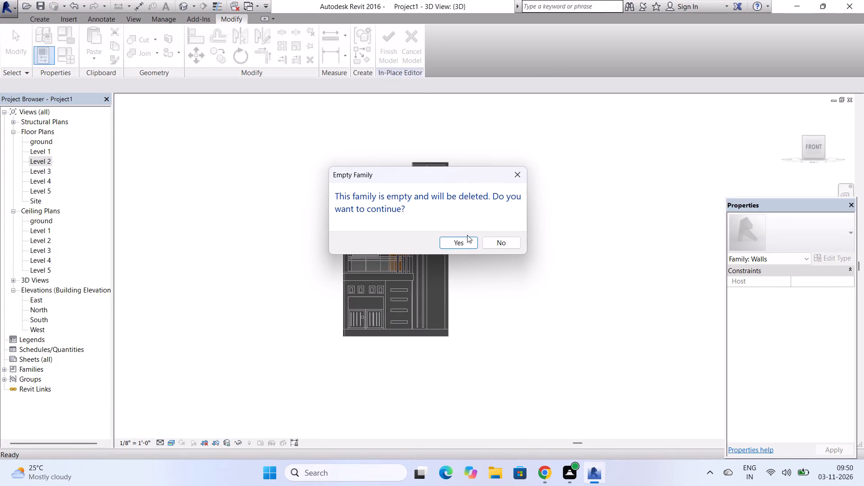
{"action": "left_click", "coordinate": [467, 239]}
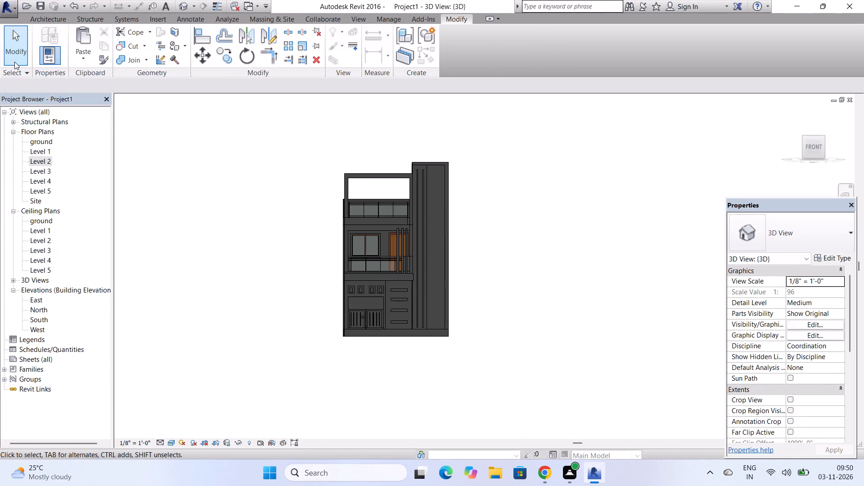
Start a new in-place model in the Walls category, keeping the suggested name.
{"action": "left_click", "coordinate": [41, 16]}
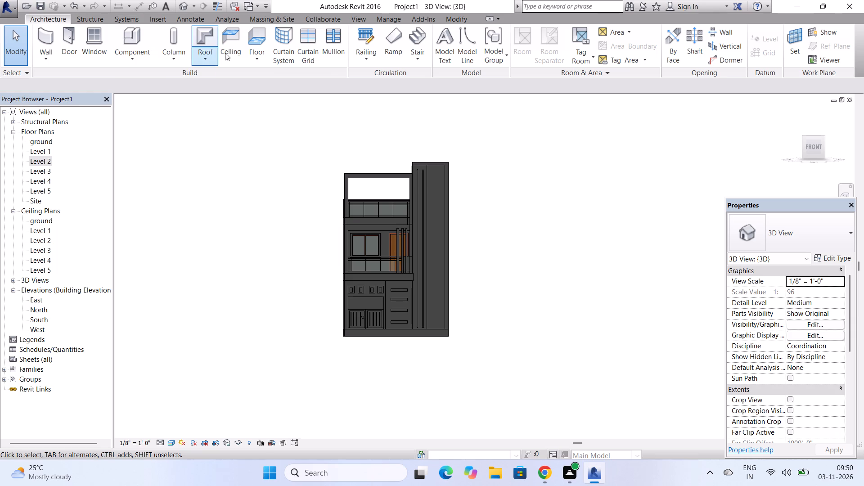
{"action": "left_click", "coordinate": [148, 56]}
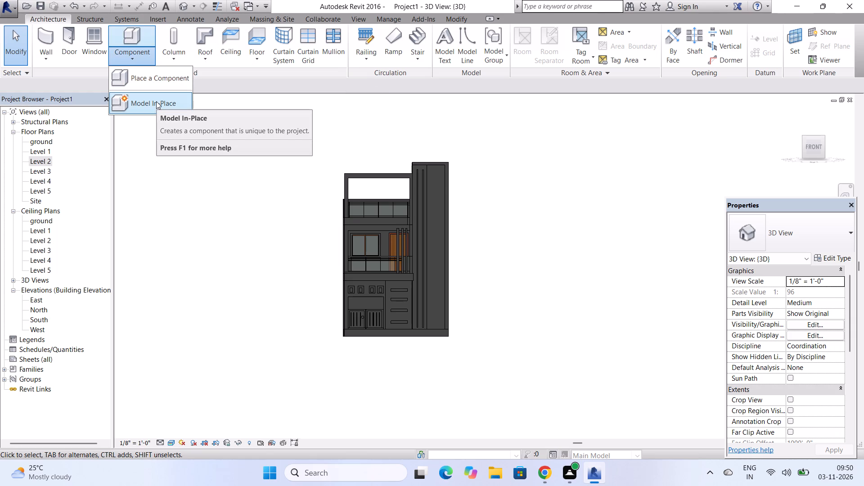
{"action": "left_click", "coordinate": [156, 101]}
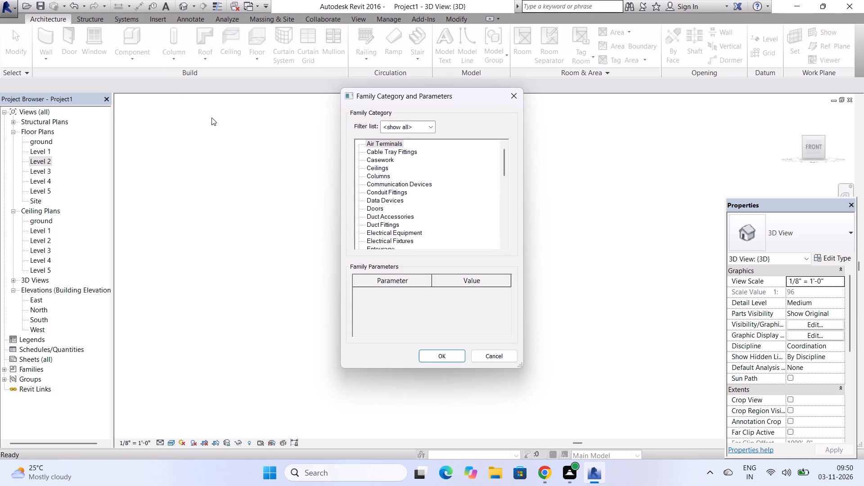
{"action": "scroll", "coordinate": [403, 182], "scroll_direction": "down", "scroll_amount": 20}
{"action": "scroll", "coordinate": [403, 182], "scroll_direction": "down", "scroll_amount": 13}
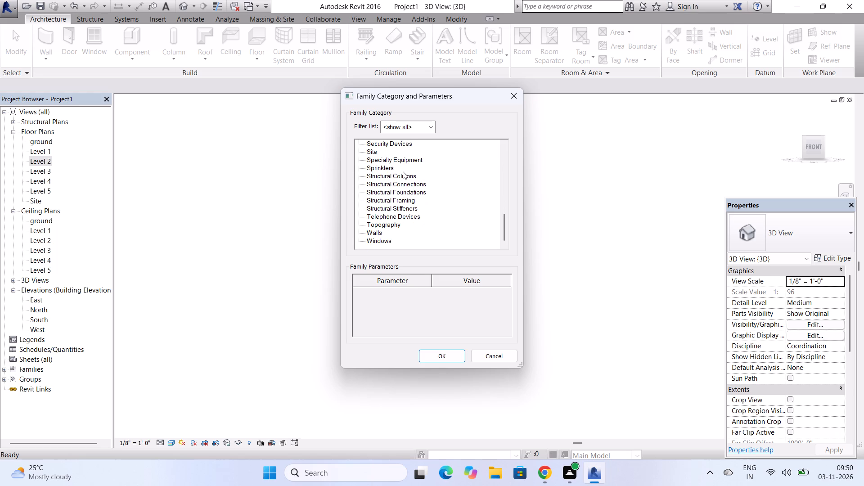
{"action": "scroll", "coordinate": [403, 171], "scroll_direction": "down", "scroll_amount": 5}
{"action": "left_click", "coordinate": [371, 232]}
{"action": "left_click", "coordinate": [422, 357]}
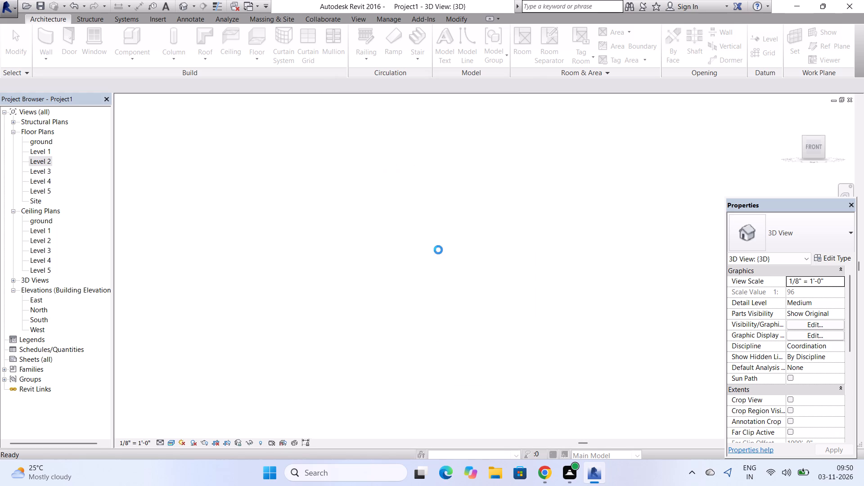
{"action": "left_click", "coordinate": [594, 112]}
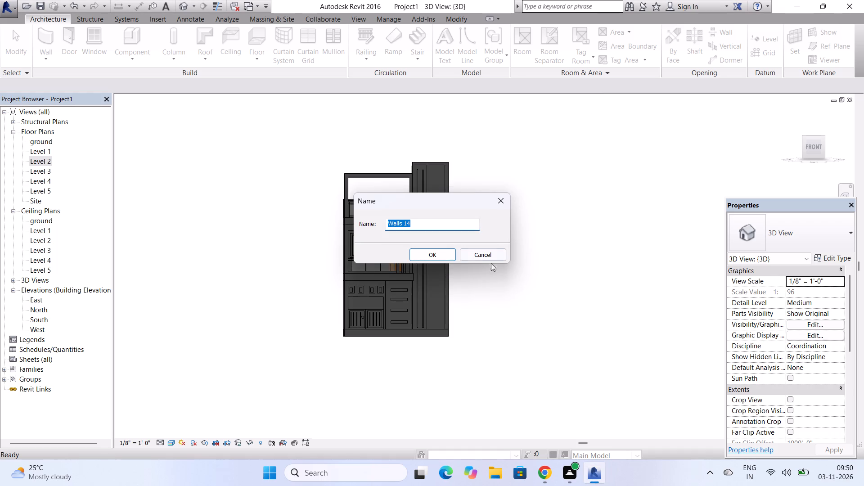
{"action": "left_click", "coordinate": [436, 251]}
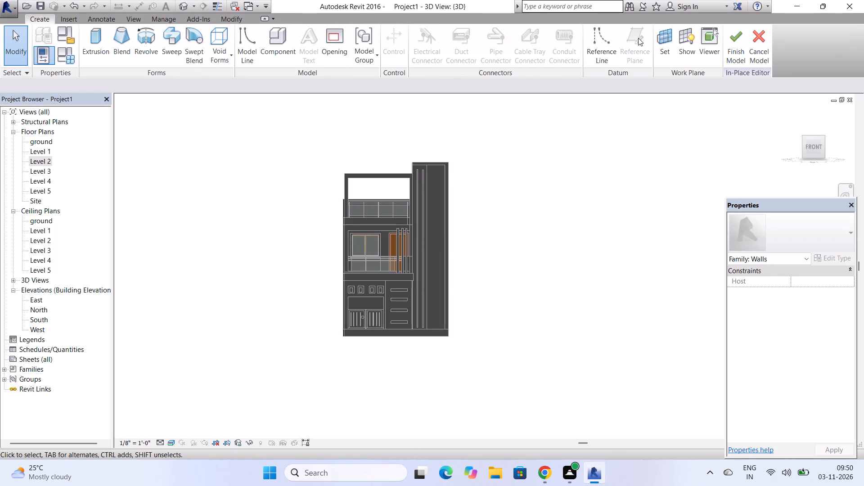
Set the work plane by picking the face of the tall tower panel on the front facade.
{"action": "left_click", "coordinate": [661, 39]}
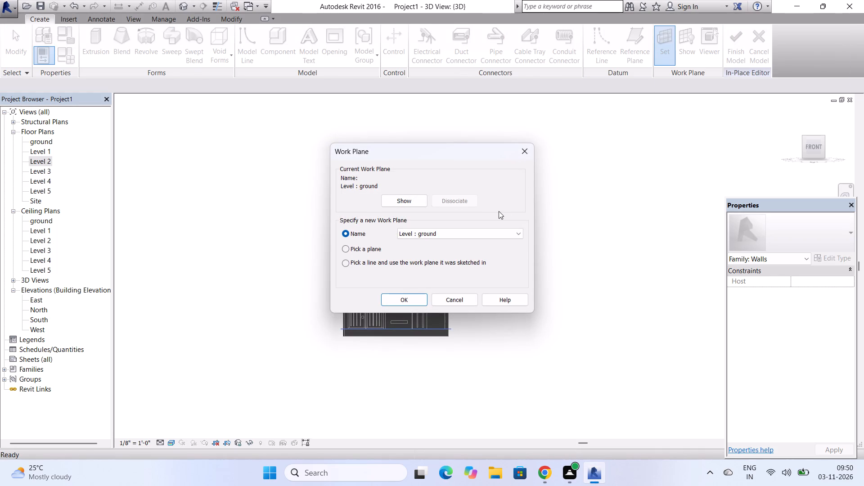
{"action": "left_click", "coordinate": [346, 245]}
{"action": "left_click", "coordinate": [391, 296]}
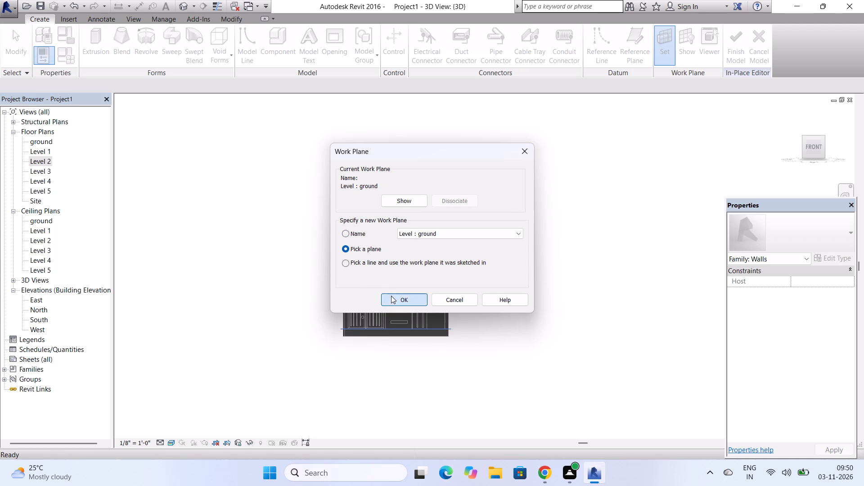
{"action": "scroll", "coordinate": [391, 290], "scroll_direction": "up", "scroll_amount": 5}
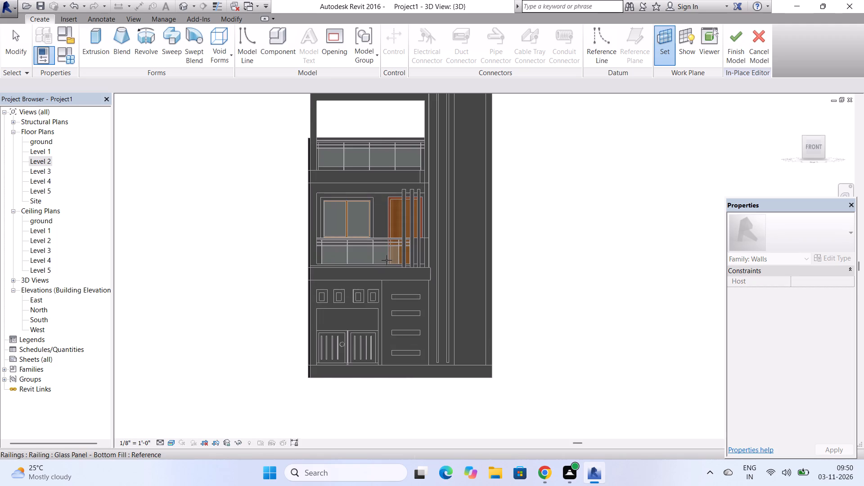
{"action": "scroll", "coordinate": [387, 260], "scroll_direction": "down", "scroll_amount": 3}
{"action": "scroll", "coordinate": [470, 113], "scroll_direction": "up", "scroll_amount": 3}
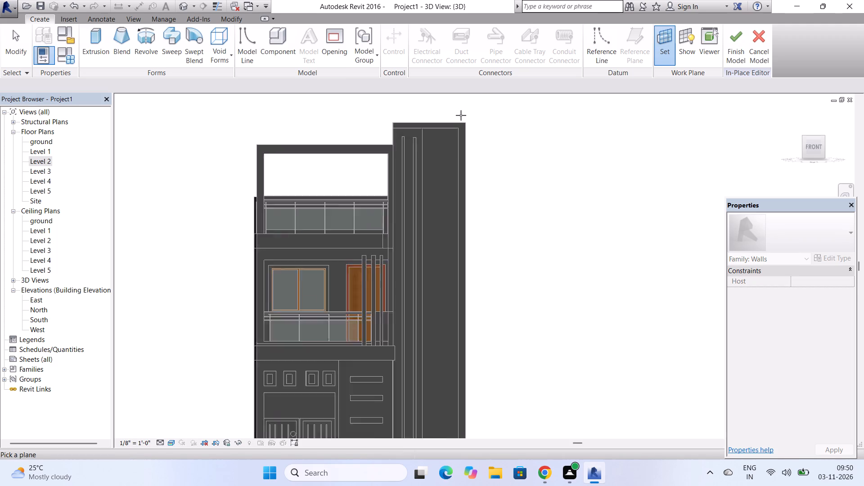
{"action": "scroll", "coordinate": [461, 115], "scroll_direction": "up", "scroll_amount": 5}
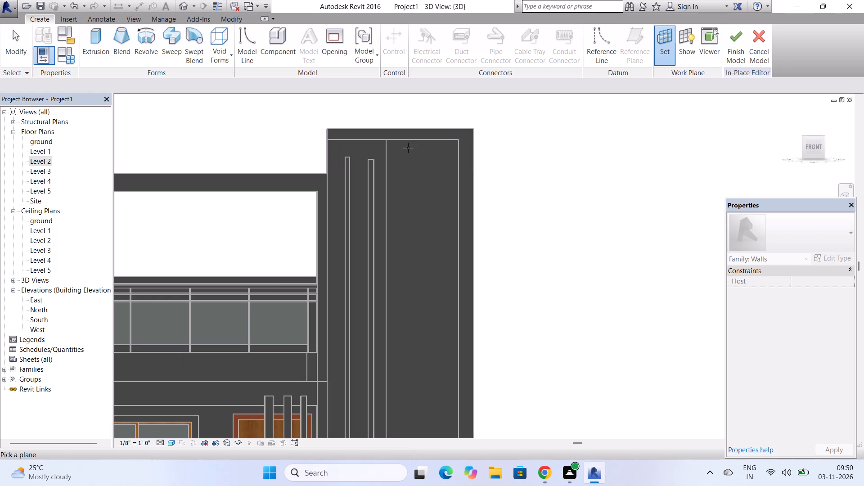
{"action": "left_click", "coordinate": [389, 153]}
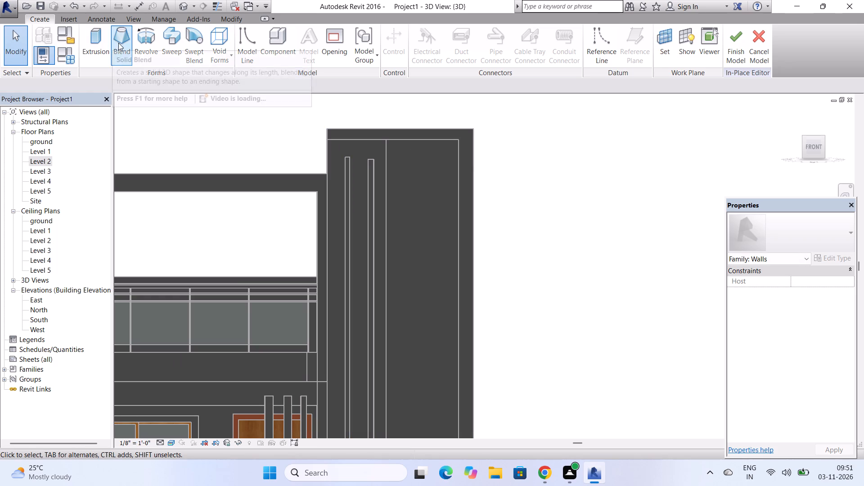
Start an extrusion and sketch a narrow, slightly tilted upright ellipse near the top of the tower panel.
{"action": "left_click", "coordinate": [106, 43]}
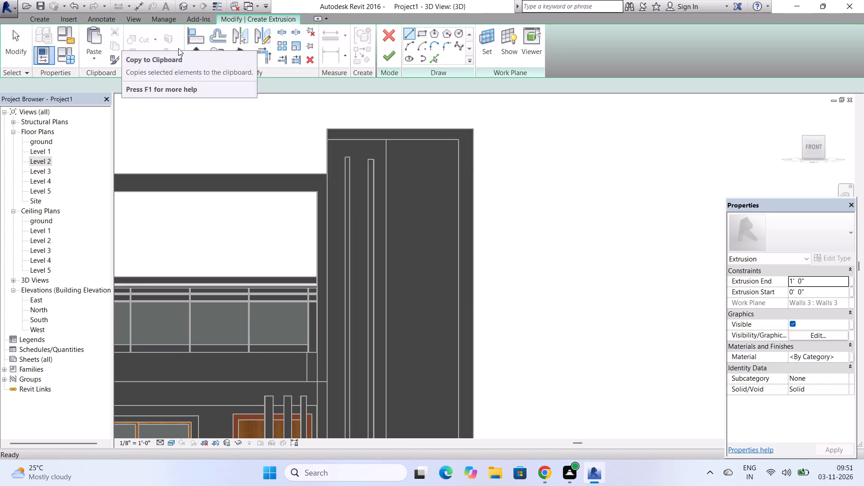
{"action": "left_click", "coordinate": [420, 34]}
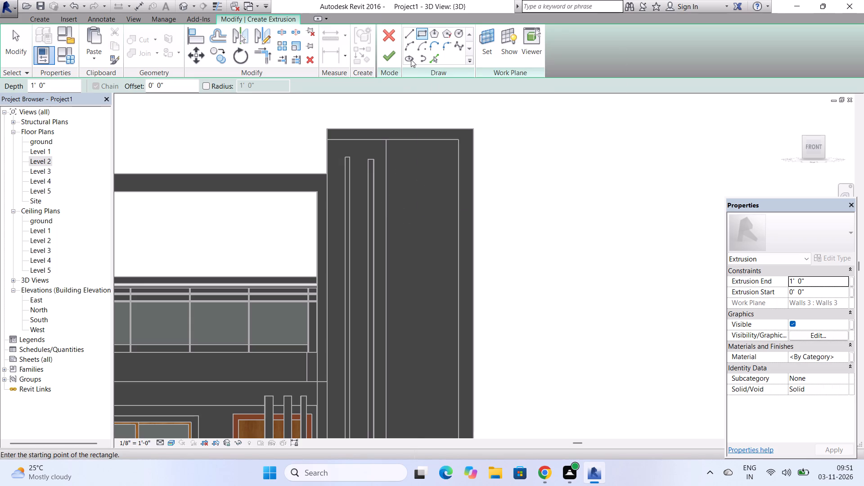
{"action": "left_click", "coordinate": [412, 60]}
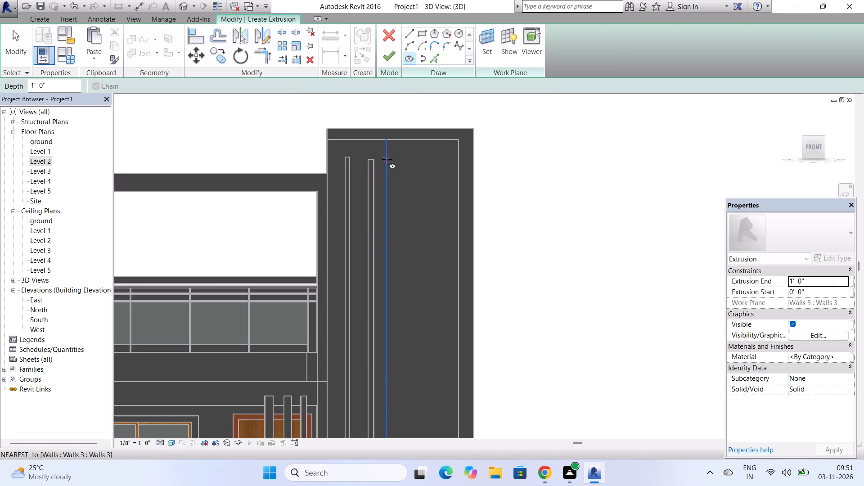
{"action": "left_click", "coordinate": [407, 178]}
{"action": "left_click", "coordinate": [413, 198]}
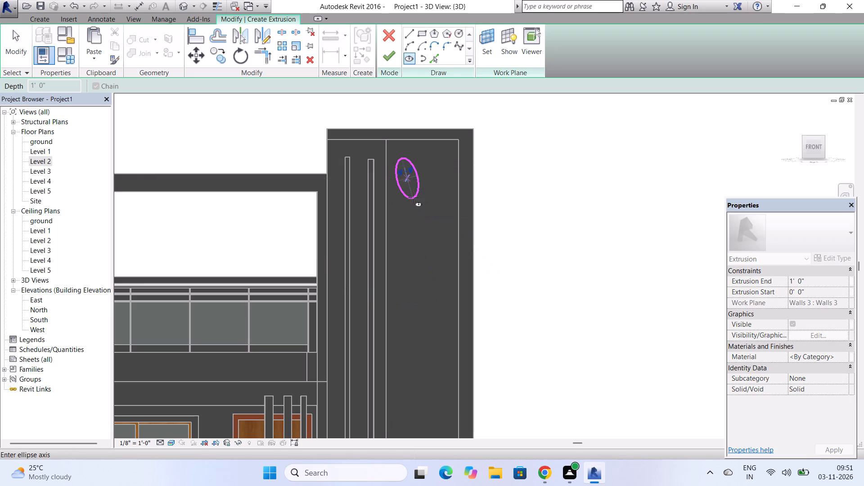
{"action": "scroll", "coordinate": [413, 190], "scroll_direction": "down", "scroll_amount": 3}
{"action": "left_click", "coordinate": [407, 199]}
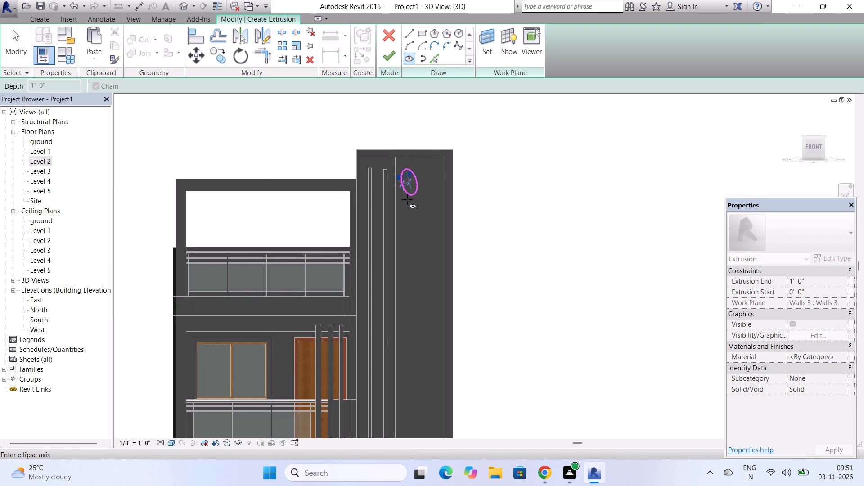
Sketch a horizontal ellipse on the tower panel just below the tilted upright one.
{"action": "scroll", "coordinate": [416, 230], "scroll_direction": "down", "scroll_amount": 2}
{"action": "scroll", "coordinate": [416, 230], "scroll_direction": "up", "scroll_amount": 7}
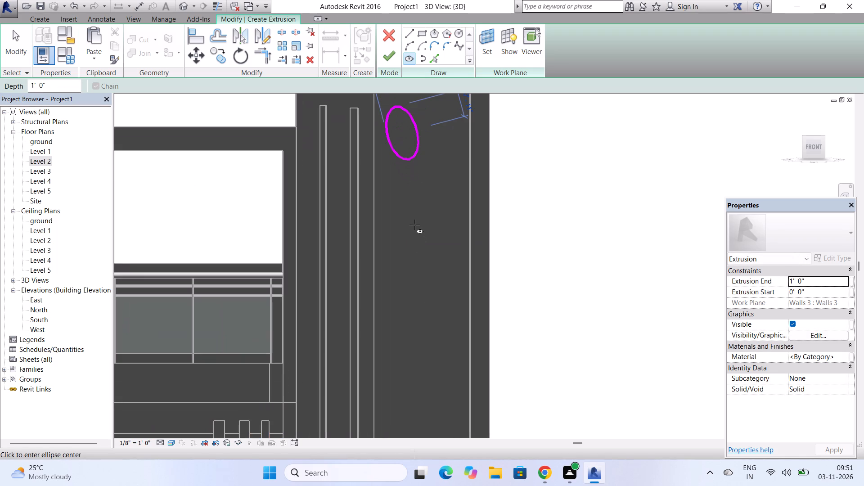
{"action": "left_click", "coordinate": [412, 196]}
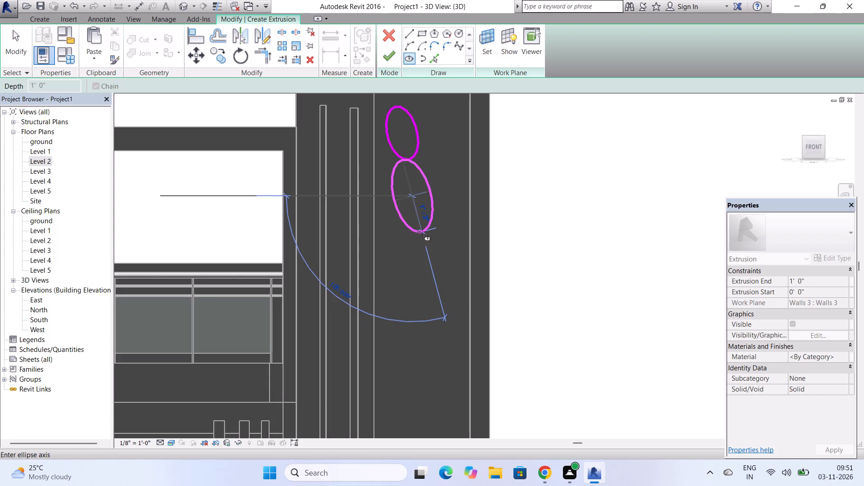
{"action": "left_click", "coordinate": [414, 213]}
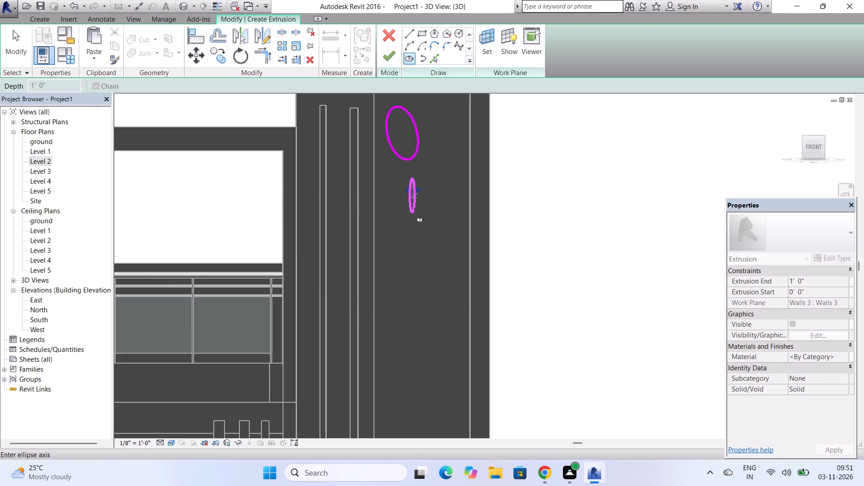
{"action": "scroll", "coordinate": [414, 213], "scroll_direction": "down", "scroll_amount": 6}
{"action": "scroll", "coordinate": [426, 234], "scroll_direction": "up", "scroll_amount": 2}
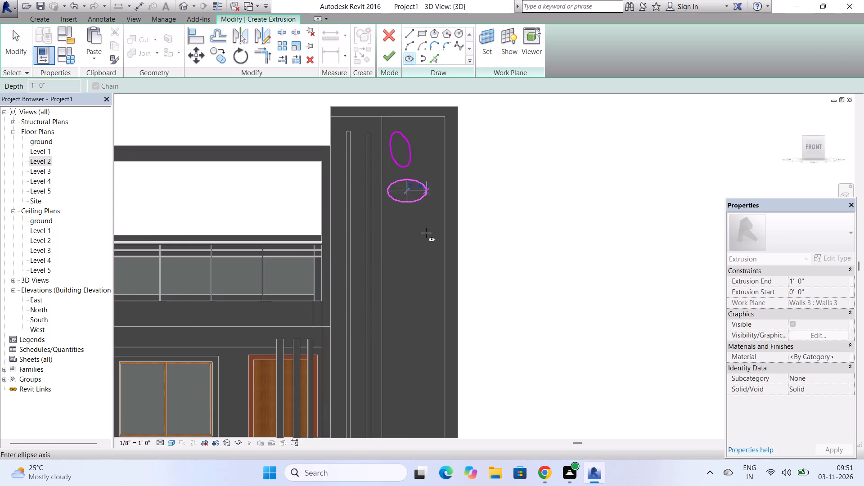
{"action": "scroll", "coordinate": [426, 233], "scroll_direction": "up", "scroll_amount": 2}
{"action": "left_click", "coordinate": [426, 233]}
Sketch a larger, nearly round tilted ellipse below the horizontal ellipse, filling most of the panel's width.
{"action": "scroll", "coordinate": [426, 233], "scroll_direction": "down", "scroll_amount": 2}
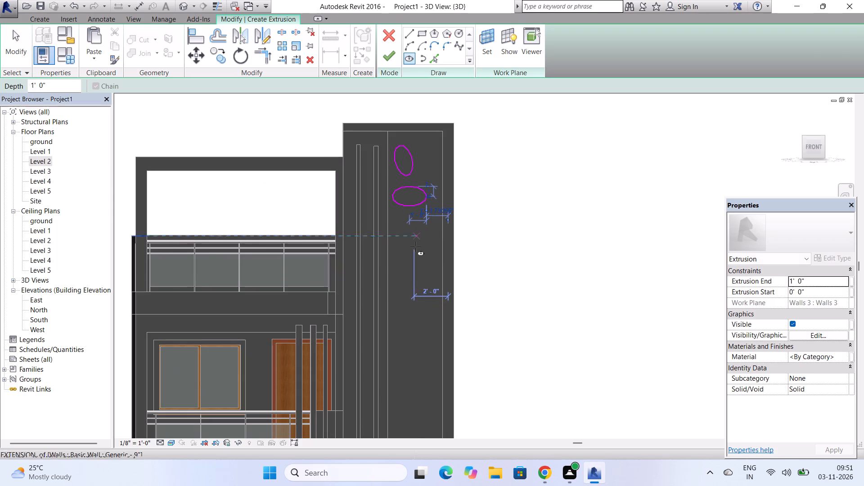
{"action": "left_click", "coordinate": [415, 252]}
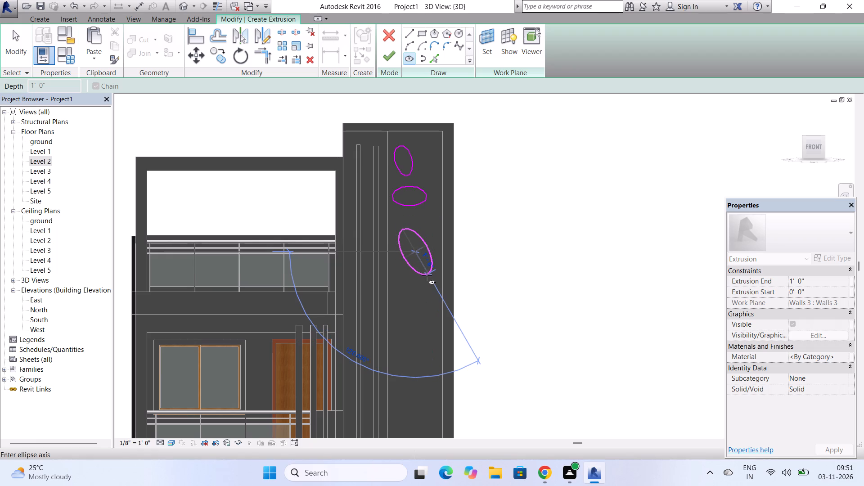
{"action": "left_click", "coordinate": [427, 275]}
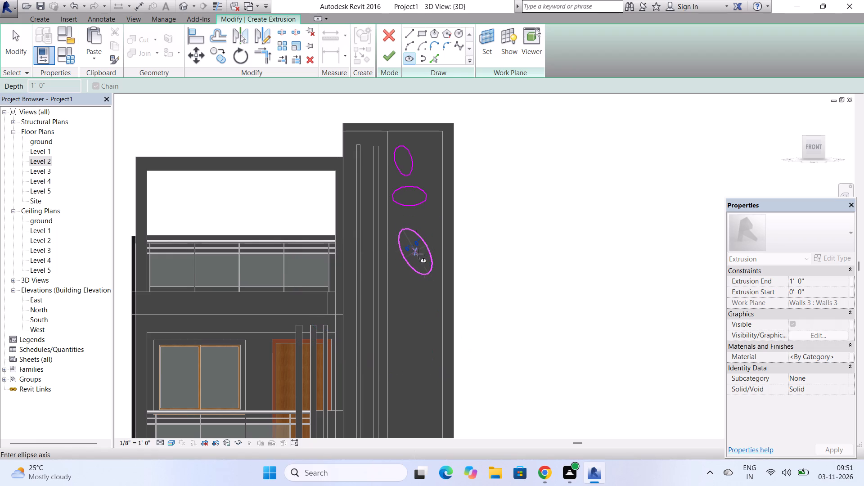
{"action": "scroll", "coordinate": [416, 189], "scroll_direction": "down", "scroll_amount": 3}
{"action": "scroll", "coordinate": [406, 192], "scroll_direction": "up", "scroll_amount": 6}
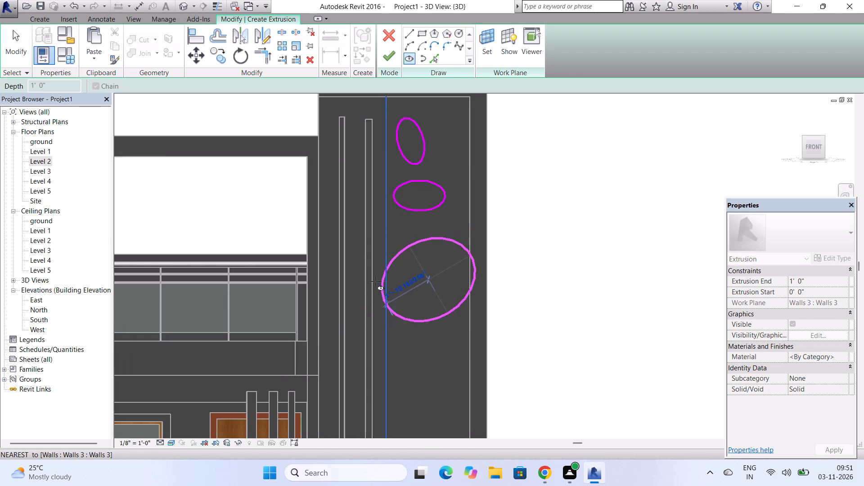
{"action": "left_click", "coordinate": [390, 277]}
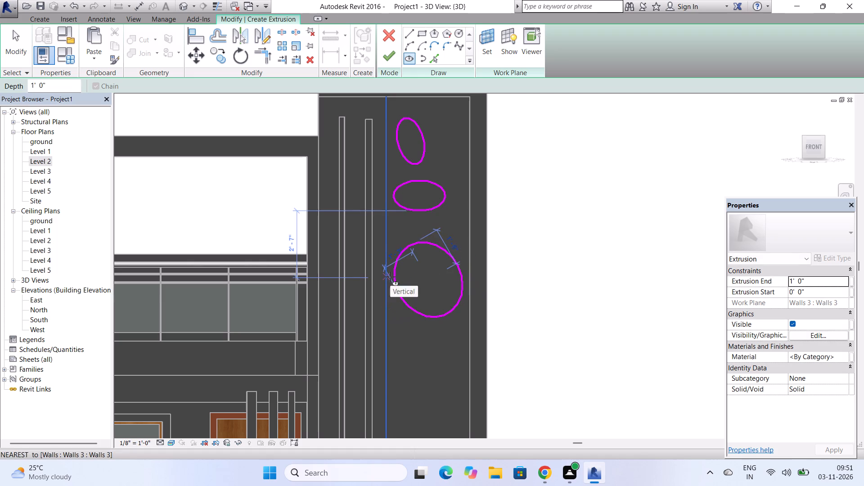
Sketch a tall, narrow upright ellipse on the tower panel below the large, nearly round tilted ellipse.
{"action": "scroll", "coordinate": [390, 277], "scroll_direction": "down", "scroll_amount": 9}
{"action": "scroll", "coordinate": [401, 308], "scroll_direction": "up", "scroll_amount": 6}
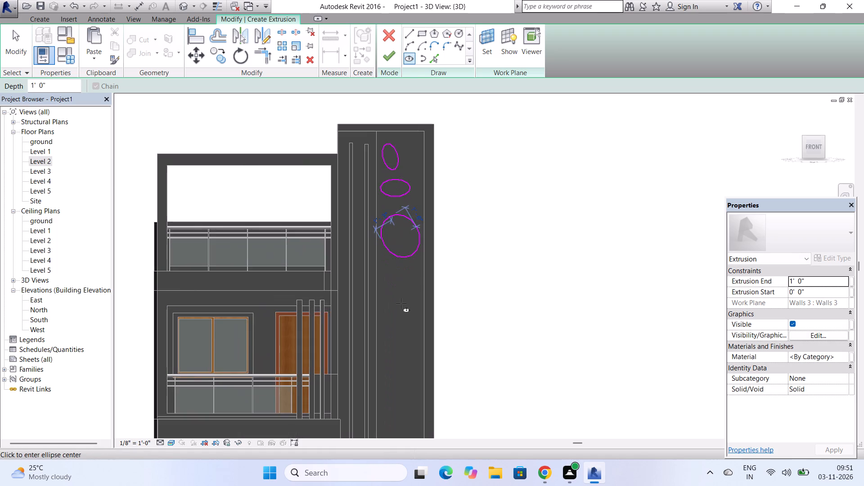
{"action": "scroll", "coordinate": [401, 303], "scroll_direction": "up", "scroll_amount": 2}
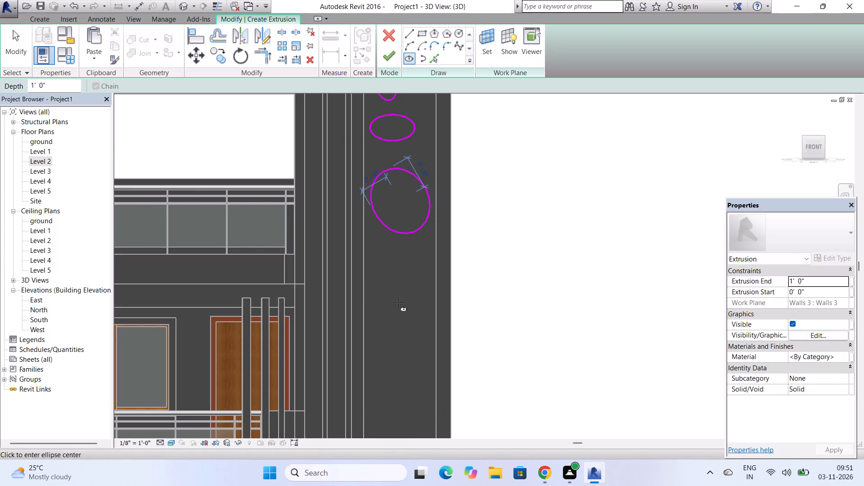
{"action": "left_click", "coordinate": [398, 302]}
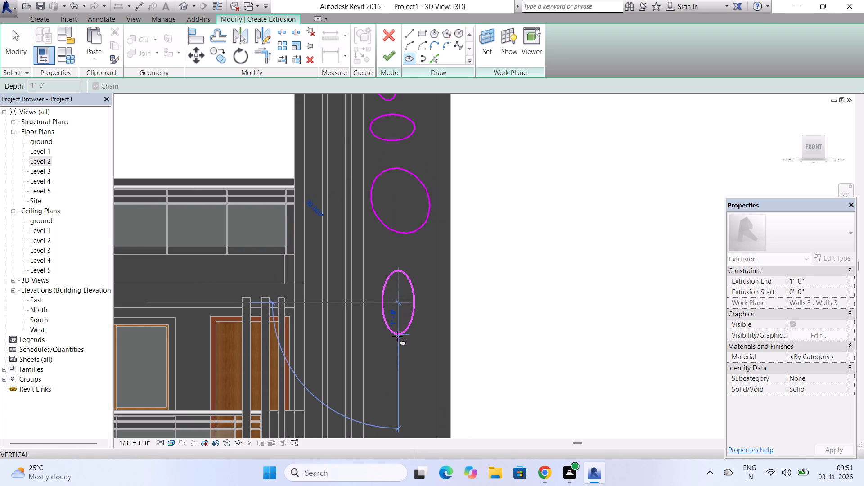
{"action": "left_click", "coordinate": [400, 346]}
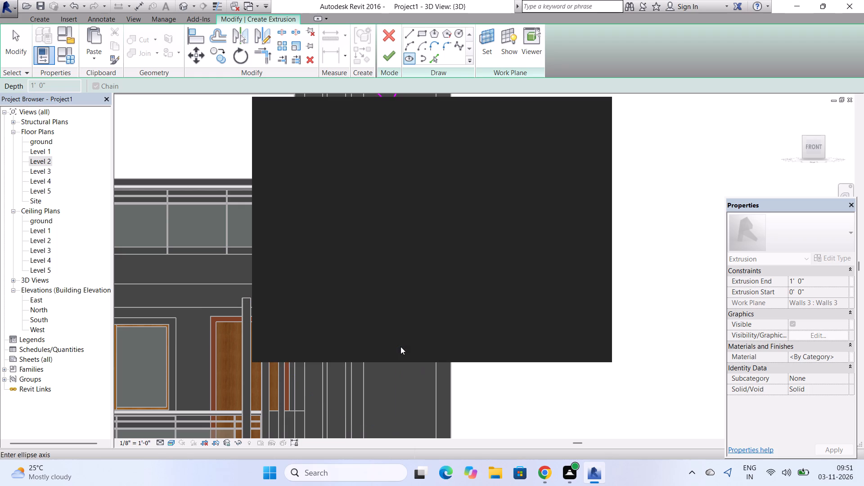
{"action": "left_click", "coordinate": [586, 109]}
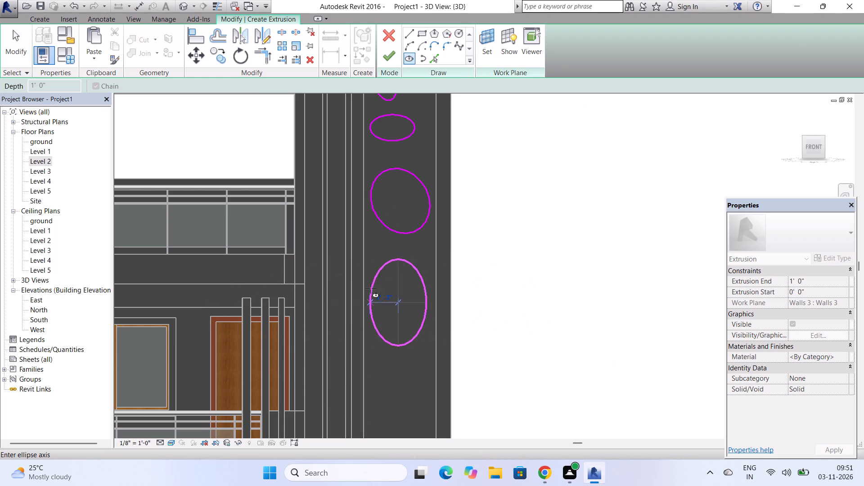
{"action": "left_click", "coordinate": [382, 286]}
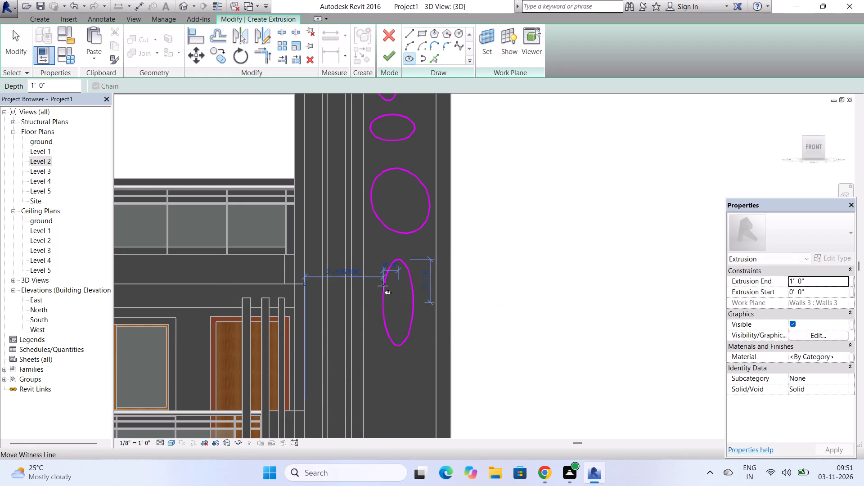
Sketch a shorter, wider upright ellipse just below the tall narrow one, offset slightly toward the panel's left side.
{"action": "scroll", "coordinate": [386, 190], "scroll_direction": "down", "scroll_amount": 7}
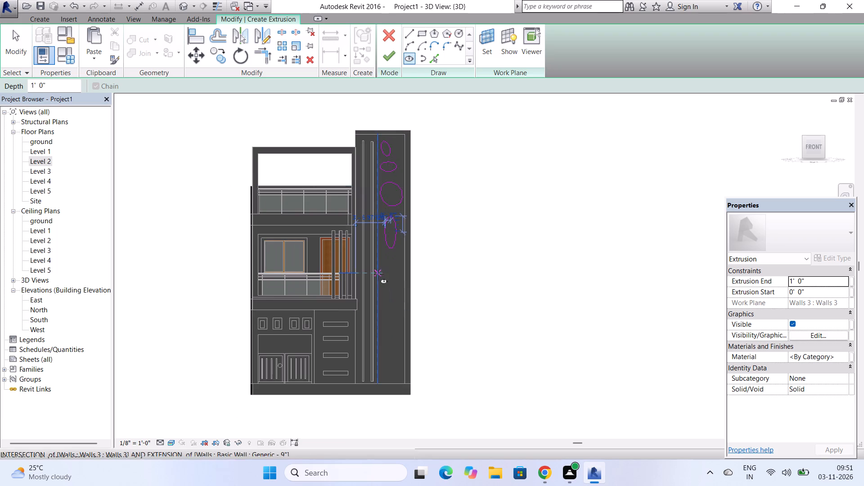
{"action": "scroll", "coordinate": [378, 273], "scroll_direction": "up", "scroll_amount": 6}
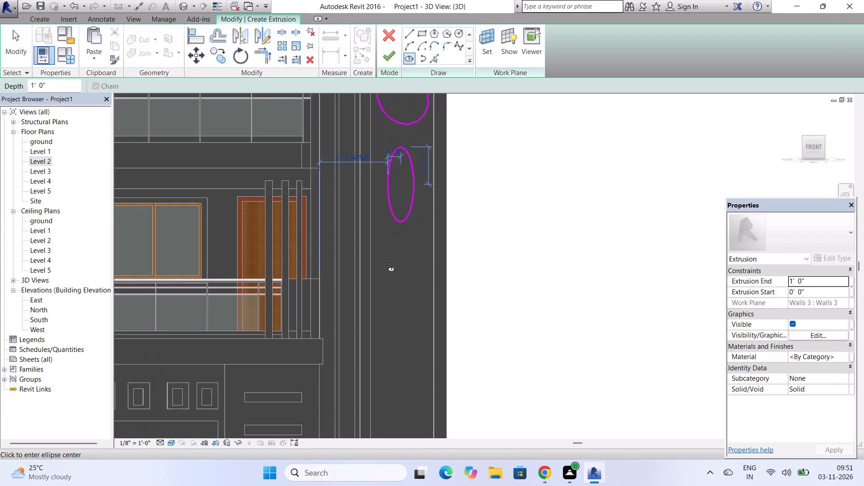
{"action": "left_click", "coordinate": [391, 256]}
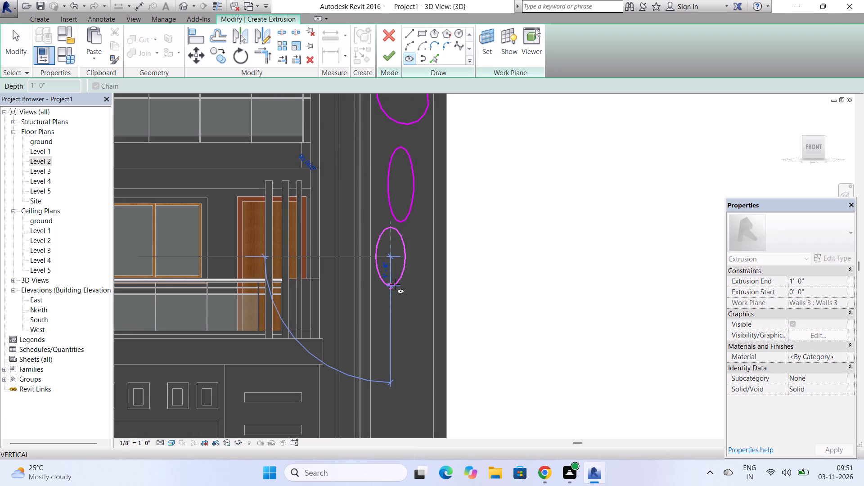
{"action": "left_click", "coordinate": [395, 284]}
{"action": "scroll", "coordinate": [420, 204], "scroll_direction": "down", "scroll_amount": 3}
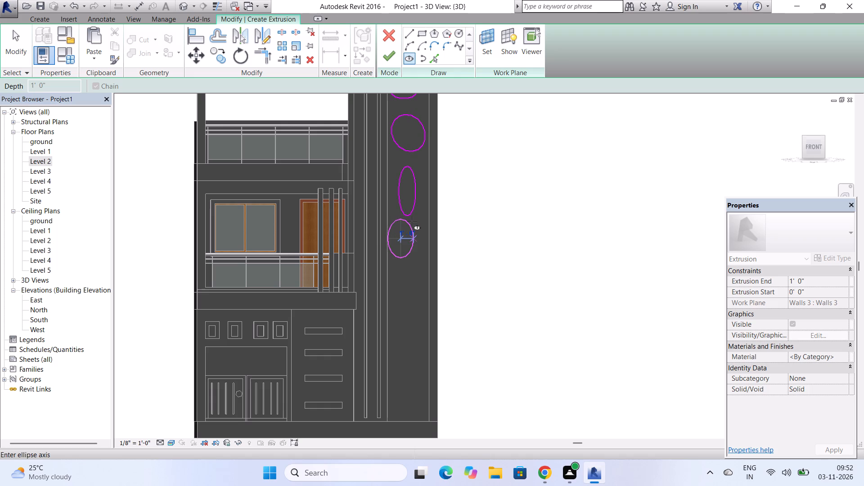
{"action": "left_click", "coordinate": [412, 221]}
{"action": "scroll", "coordinate": [423, 270], "scroll_direction": "down", "scroll_amount": 5}
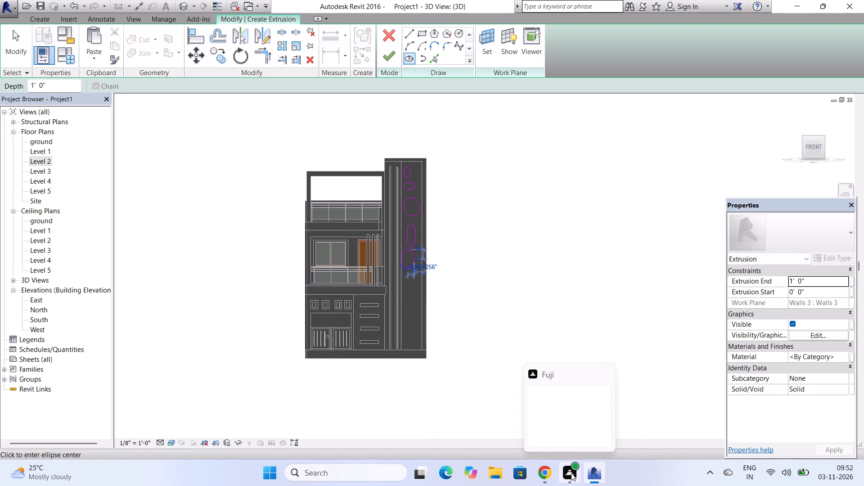
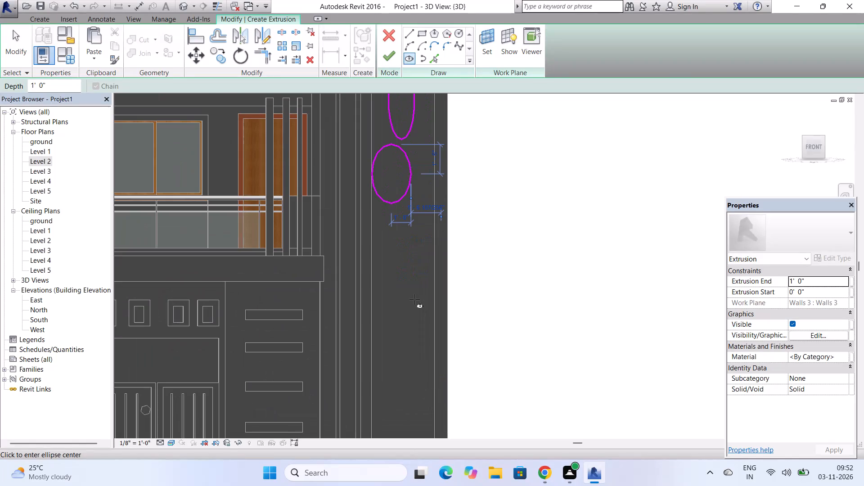
Sketch a broad upright ellipse on the tower panel below the last one, with a gap between them, filling most of the panel's width.
{"action": "left_click", "coordinate": [398, 254]}
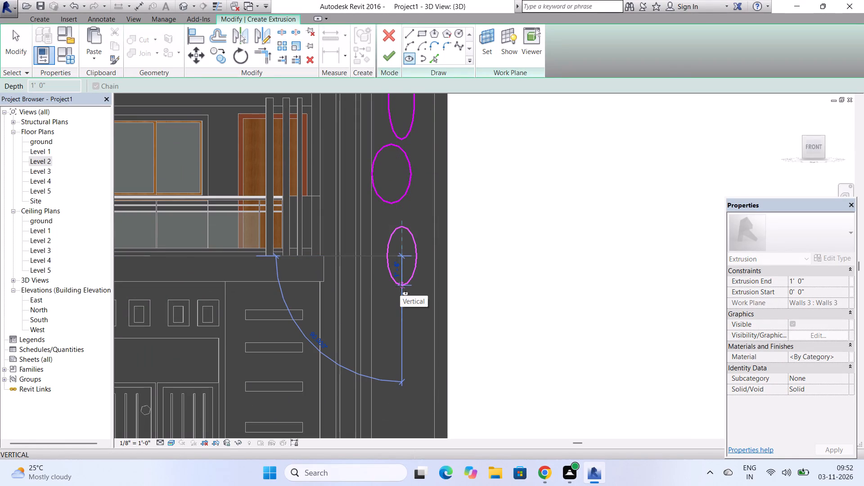
{"action": "left_click", "coordinate": [400, 287]}
{"action": "scroll", "coordinate": [401, 279], "scroll_direction": "down", "scroll_amount": 5}
{"action": "scroll", "coordinate": [396, 329], "scroll_direction": "up", "scroll_amount": 4}
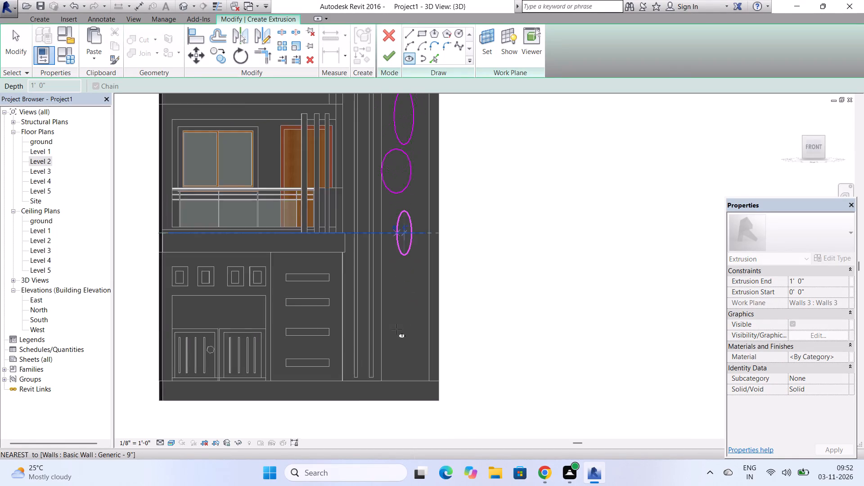
{"action": "scroll", "coordinate": [396, 329], "scroll_direction": "up", "scroll_amount": 2}
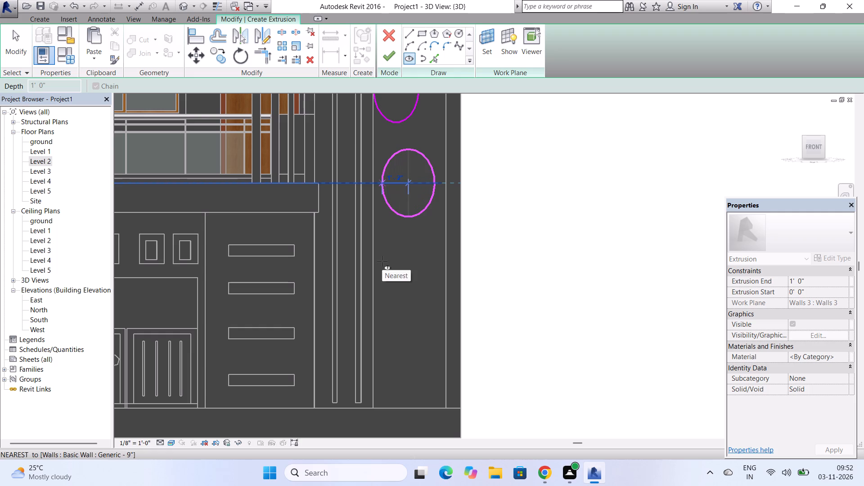
{"action": "left_click", "coordinate": [382, 261]}
Sketch a nearly circular ellipse on the tower panel directly below the broad upright one, centred on the same vertical line.
{"action": "left_click", "coordinate": [408, 248]}
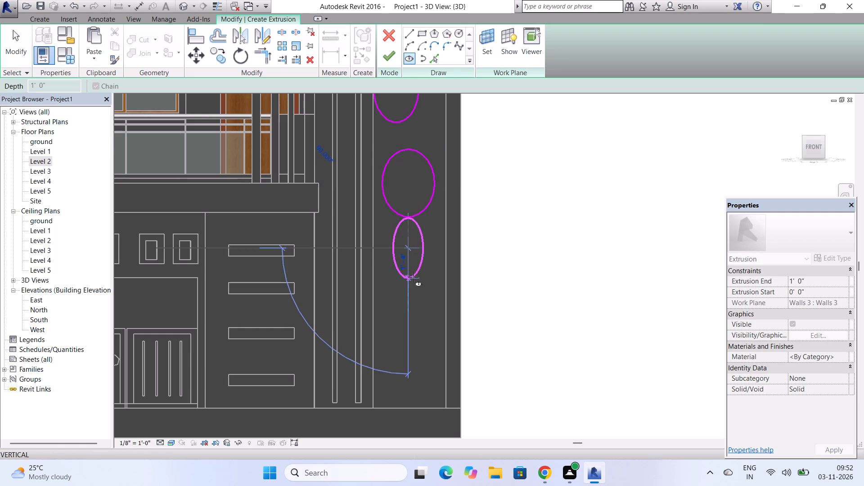
{"action": "left_click", "coordinate": [413, 270]}
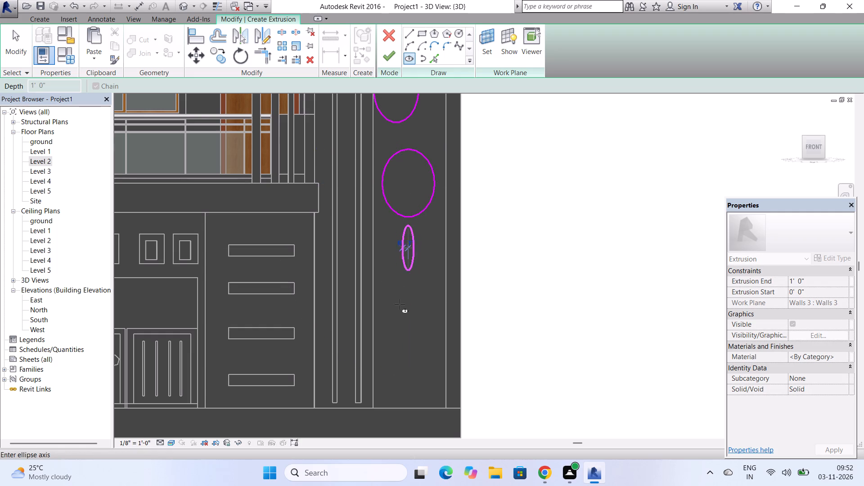
{"action": "left_click", "coordinate": [386, 309]}
Sketch a narrow ellipse below the nearly circular one, with its lower end tilted slightly toward the panel's right side.
{"action": "scroll", "coordinate": [411, 301], "scroll_direction": "up", "scroll_amount": 2}
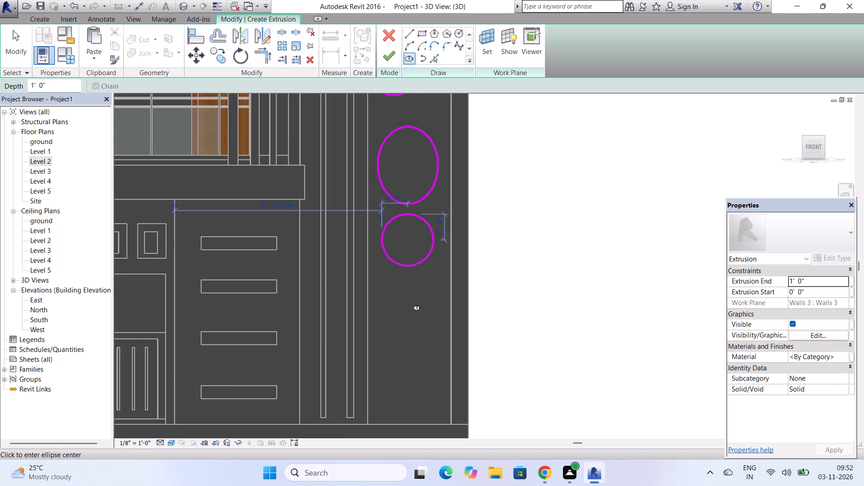
{"action": "scroll", "coordinate": [404, 308], "scroll_direction": "down", "scroll_amount": 6}
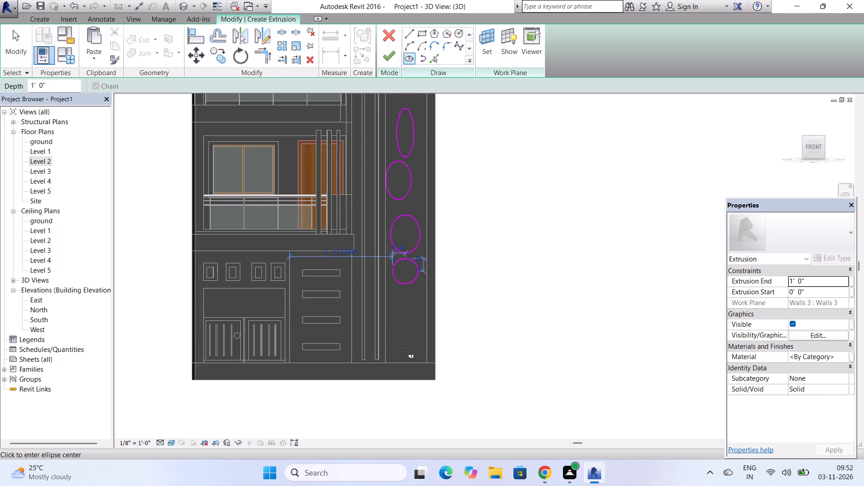
{"action": "scroll", "coordinate": [406, 349], "scroll_direction": "up", "scroll_amount": 5}
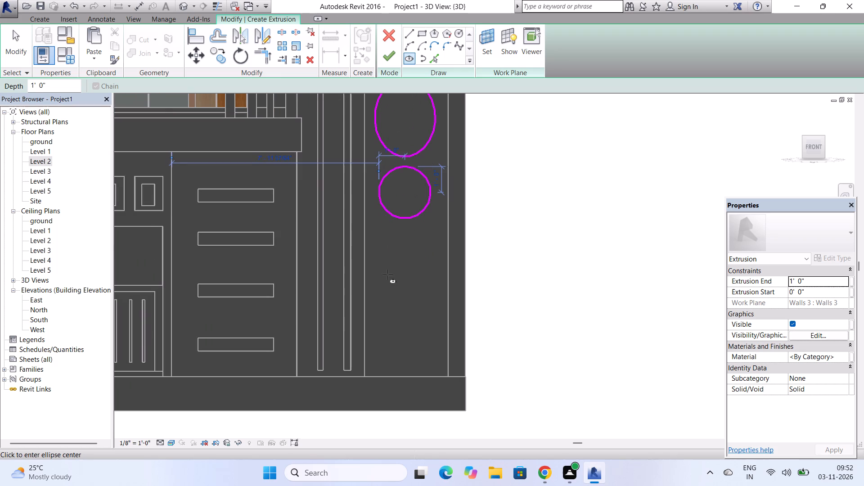
{"action": "left_click", "coordinate": [396, 259]}
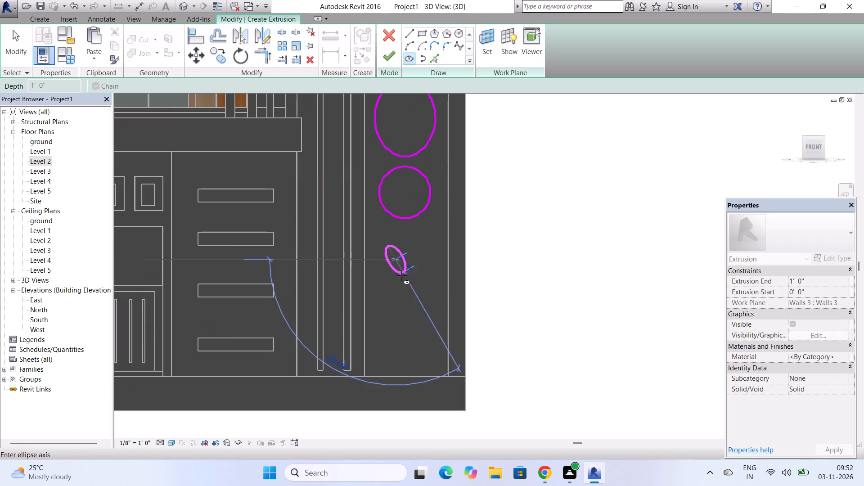
{"action": "left_click", "coordinate": [403, 288]}
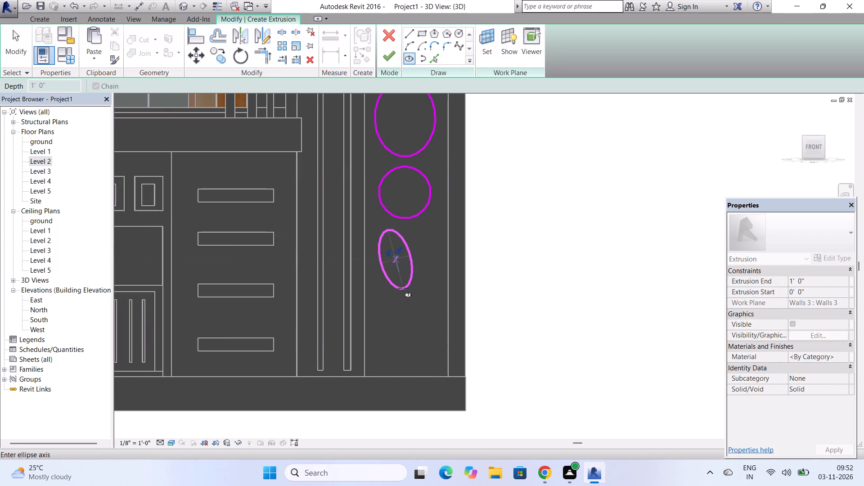
{"action": "left_click", "coordinate": [403, 288]}
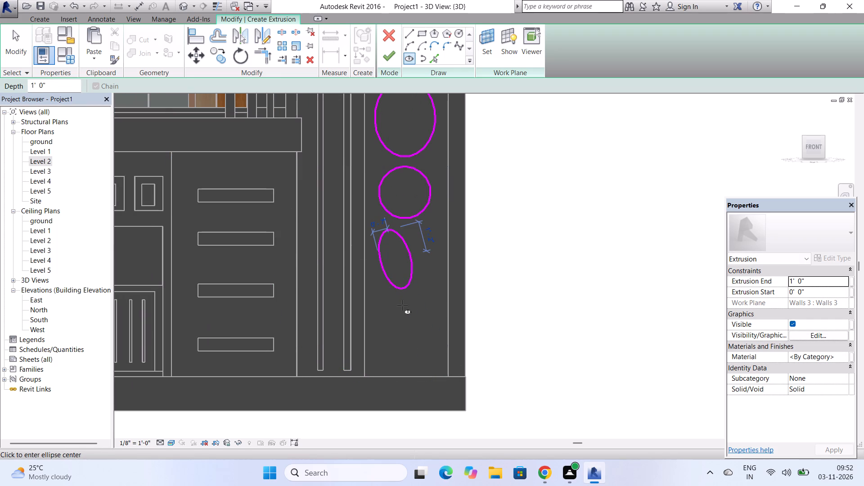
Sketch a small, nearly circular ellipse on the tower panel just below the narrow tilted one.
{"action": "left_click", "coordinate": [402, 305]}
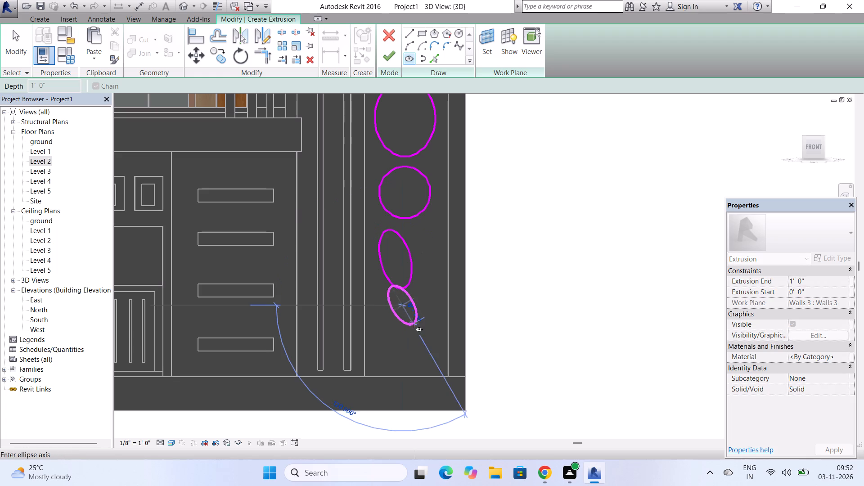
{"action": "left_click", "coordinate": [414, 302]}
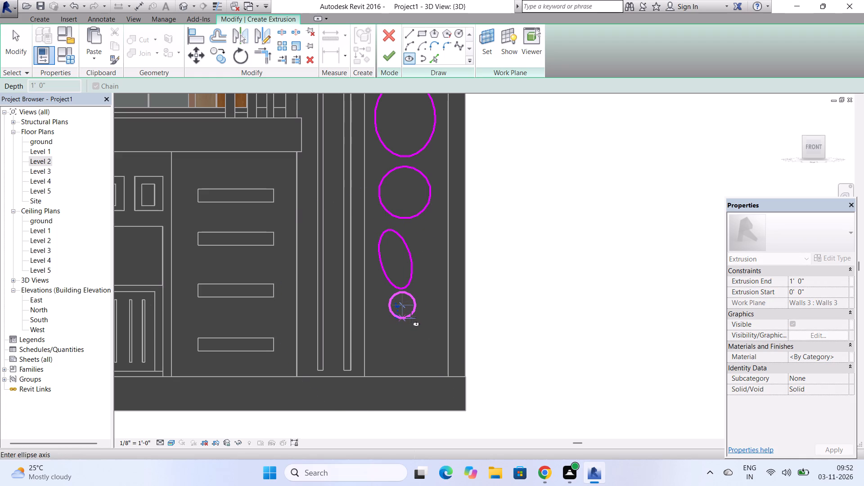
{"action": "left_click", "coordinate": [411, 317]}
{"action": "scroll", "coordinate": [399, 353], "scroll_direction": "up", "scroll_amount": 2}
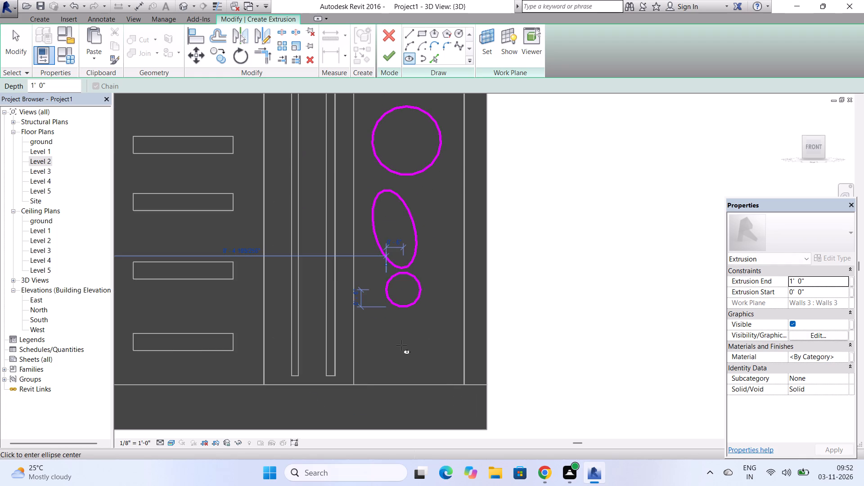
{"action": "scroll", "coordinate": [401, 345], "scroll_direction": "up", "scroll_amount": 5}
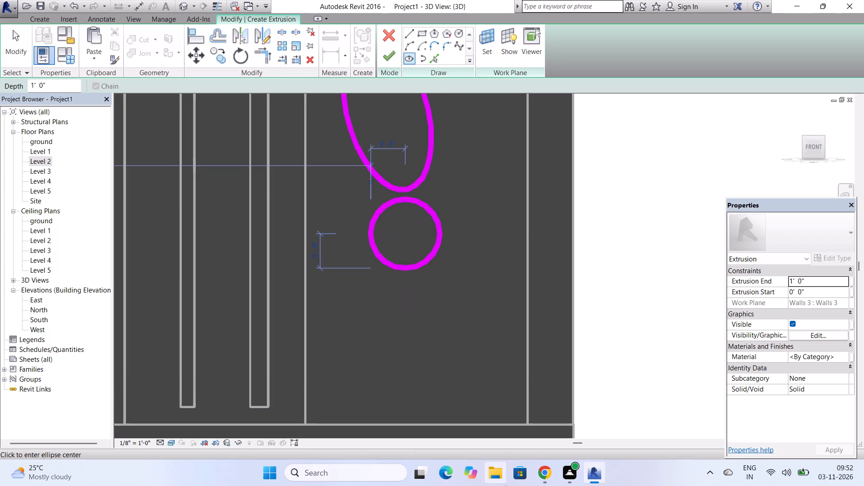
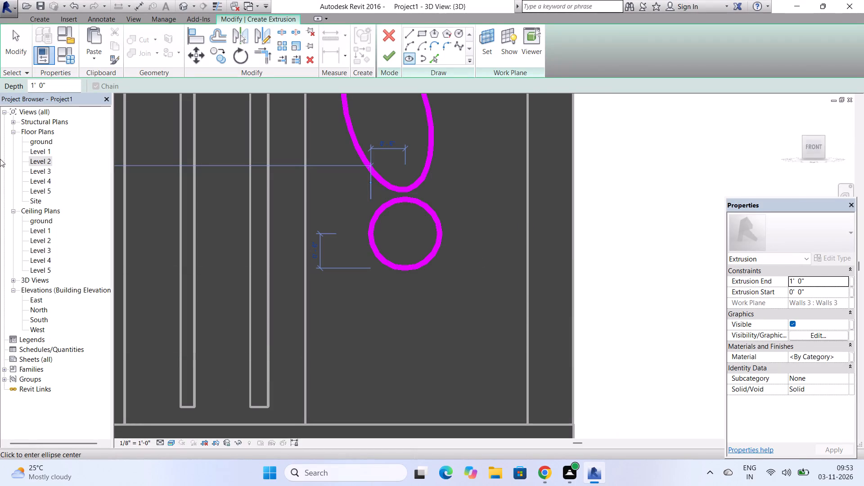
Sketch a tilted ellipse at the bottom of the tower panel, below the small circular one, sloping down toward the panel's right side.
{"action": "left_click", "coordinate": [408, 58]}
{"action": "scroll", "coordinate": [433, 126], "scroll_direction": "down", "scroll_amount": 4}
{"action": "scroll", "coordinate": [432, 262], "scroll_direction": "up", "scroll_amount": 3}
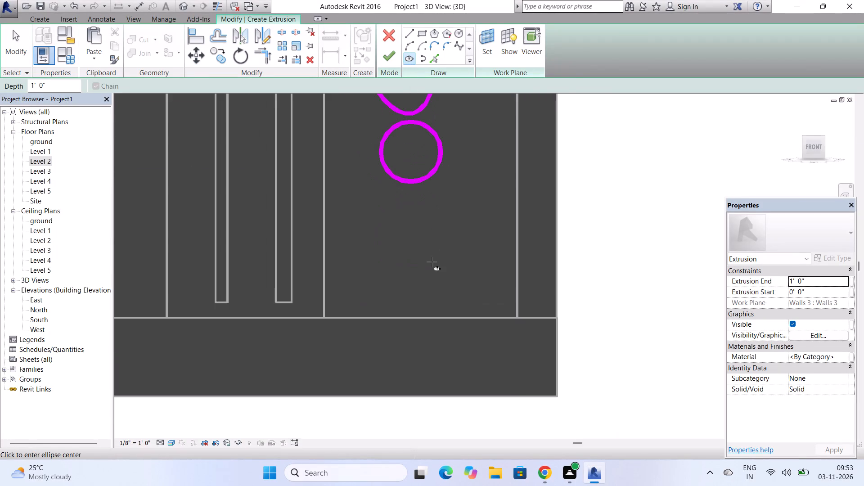
{"action": "scroll", "coordinate": [432, 262], "scroll_direction": "up", "scroll_amount": 2}
{"action": "left_click", "coordinate": [362, 226]}
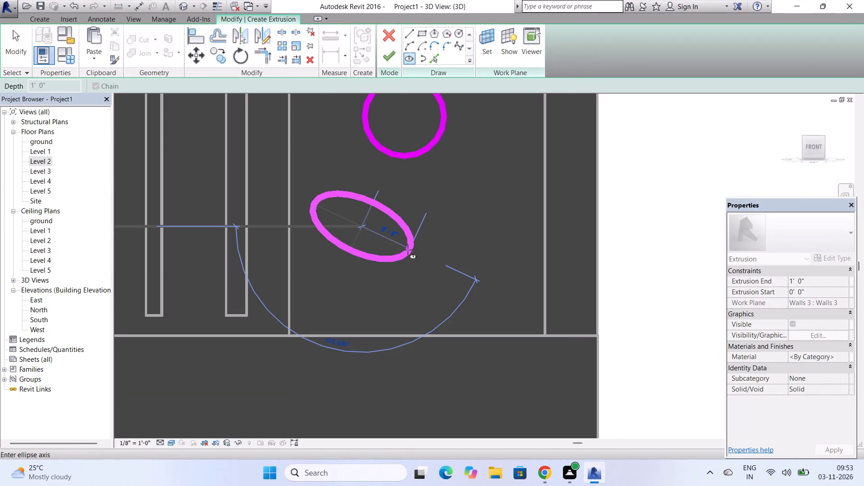
{"action": "left_click", "coordinate": [408, 250]}
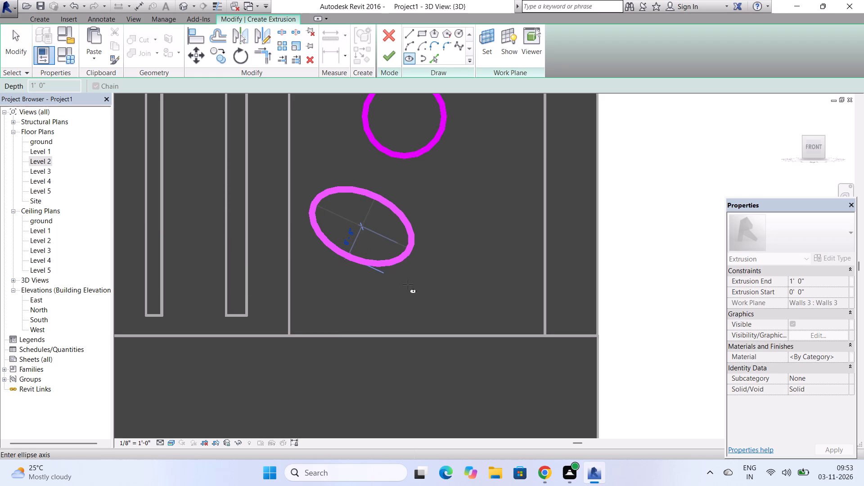
{"action": "left_click", "coordinate": [408, 284]}
Sketch a small tilted ellipse in the tower panel's upper right corner, beside the topmost ellipse.
{"action": "scroll", "coordinate": [408, 284], "scroll_direction": "down", "scroll_amount": 17}
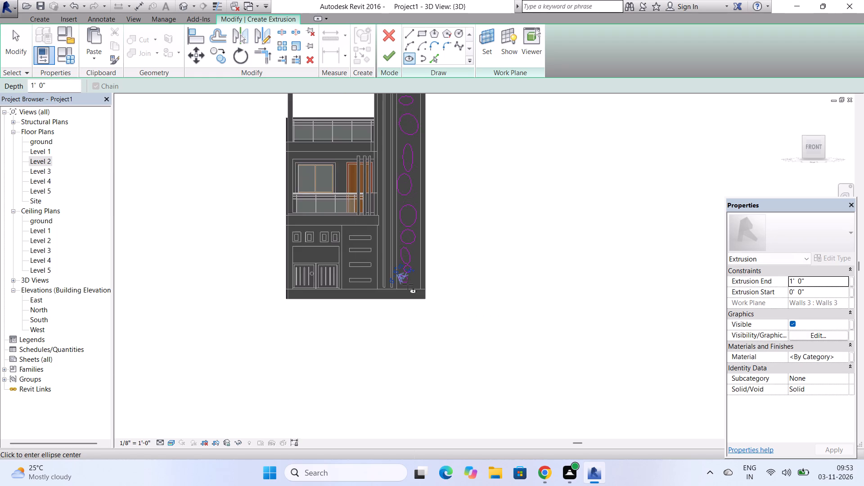
{"action": "scroll", "coordinate": [408, 284], "scroll_direction": "down", "scroll_amount": 3}
{"action": "scroll", "coordinate": [429, 59], "scroll_direction": "up", "scroll_amount": 3}
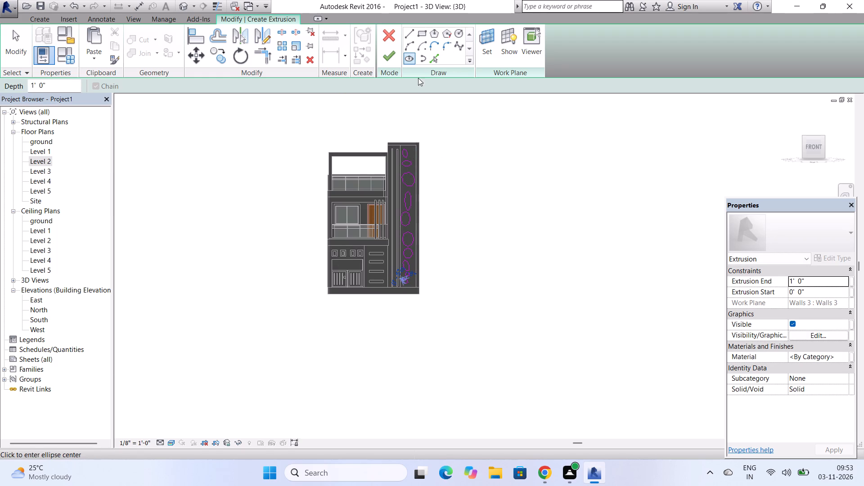
{"action": "scroll", "coordinate": [416, 154], "scroll_direction": "up", "scroll_amount": 13}
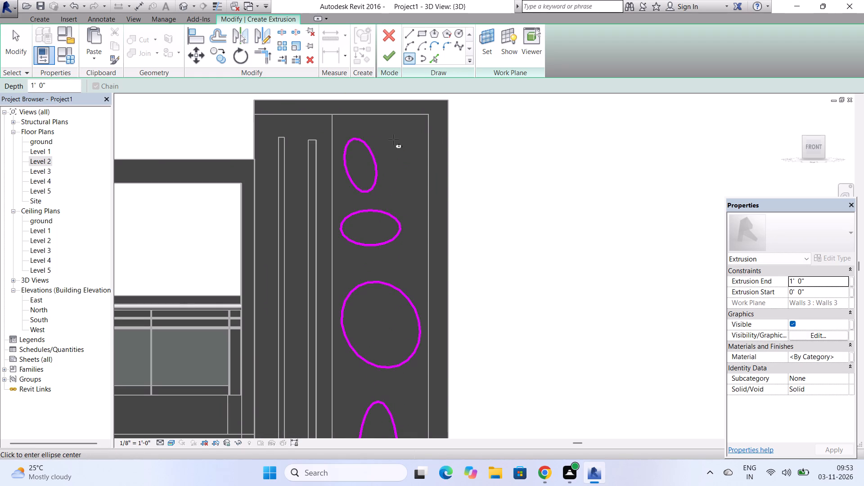
{"action": "left_click", "coordinate": [393, 138]}
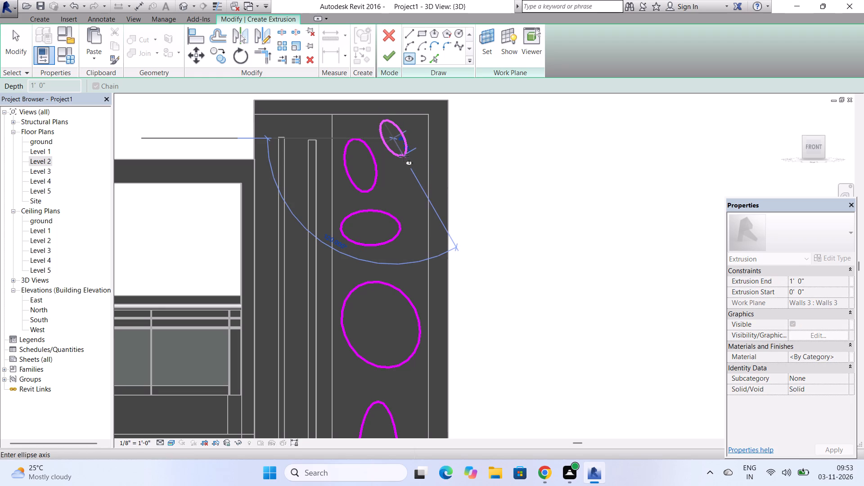
{"action": "left_click", "coordinate": [404, 156]}
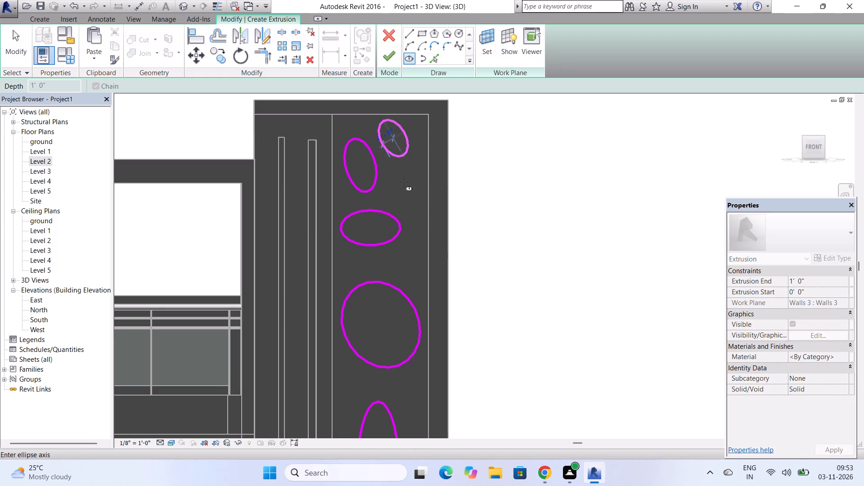
{"action": "left_click", "coordinate": [404, 182]}
Sketch a small, nearly circular ellipse right of centre, between the flat horizontal ellipse and the large rounded one below it.
{"action": "scroll", "coordinate": [404, 182], "scroll_direction": "down", "scroll_amount": 5}
{"action": "scroll", "coordinate": [431, 231], "scroll_direction": "up", "scroll_amount": 3}
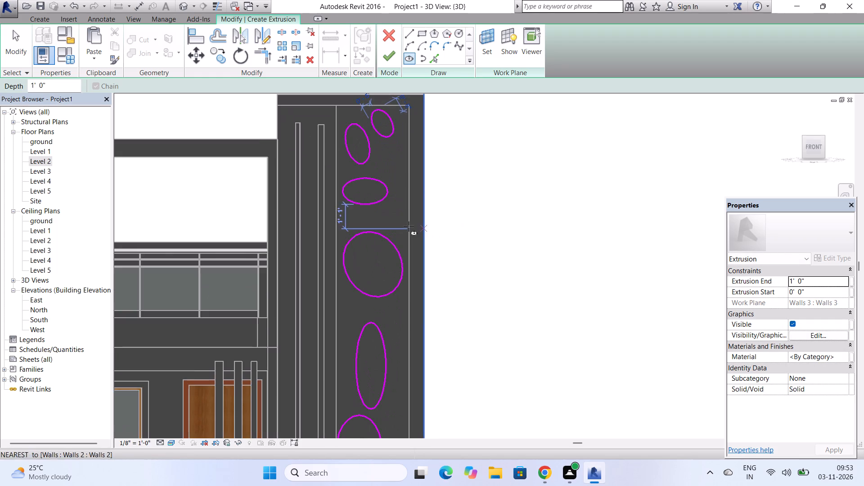
{"action": "scroll", "coordinate": [402, 226], "scroll_direction": "up", "scroll_amount": 10}
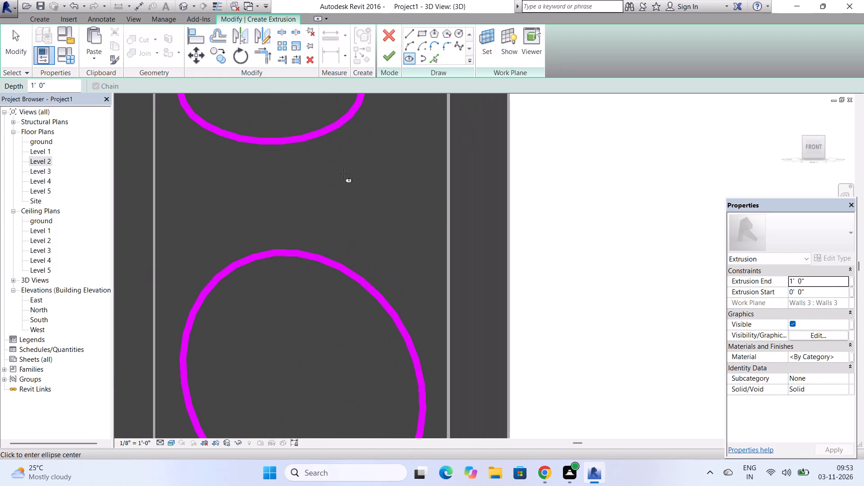
{"action": "left_click", "coordinate": [343, 173]}
{"action": "left_click", "coordinate": [375, 194]}
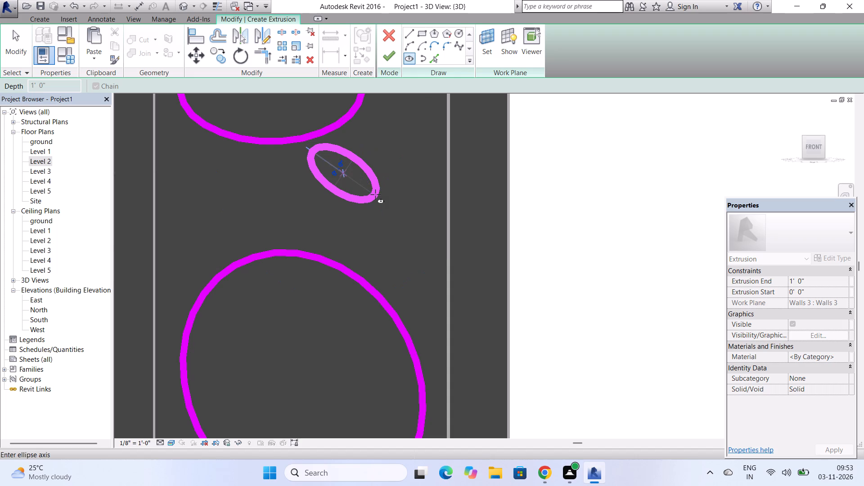
{"action": "scroll", "coordinate": [375, 194], "scroll_direction": "down", "scroll_amount": 9}
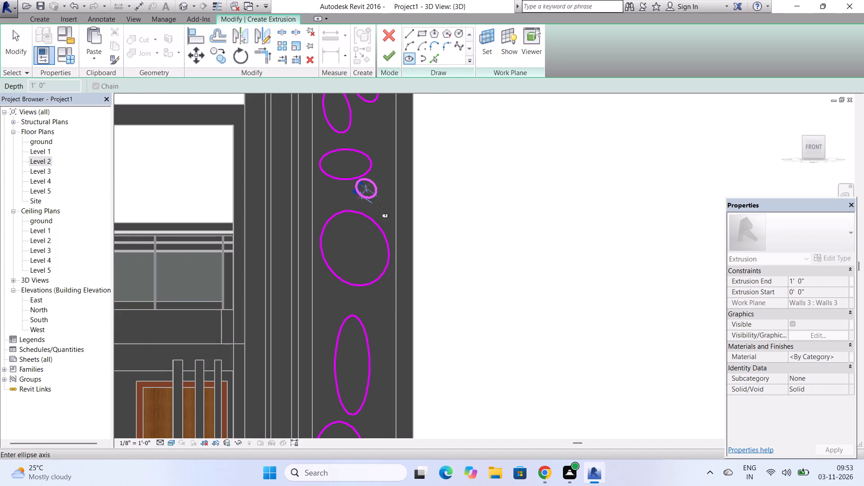
{"action": "left_click", "coordinate": [380, 209]}
Sketch a small, slightly upright ellipse right of centre, between the large rounded ellipse and the tall narrow one.
{"action": "scroll", "coordinate": [380, 205], "scroll_direction": "down", "scroll_amount": 3}
{"action": "scroll", "coordinate": [379, 274], "scroll_direction": "up", "scroll_amount": 2}
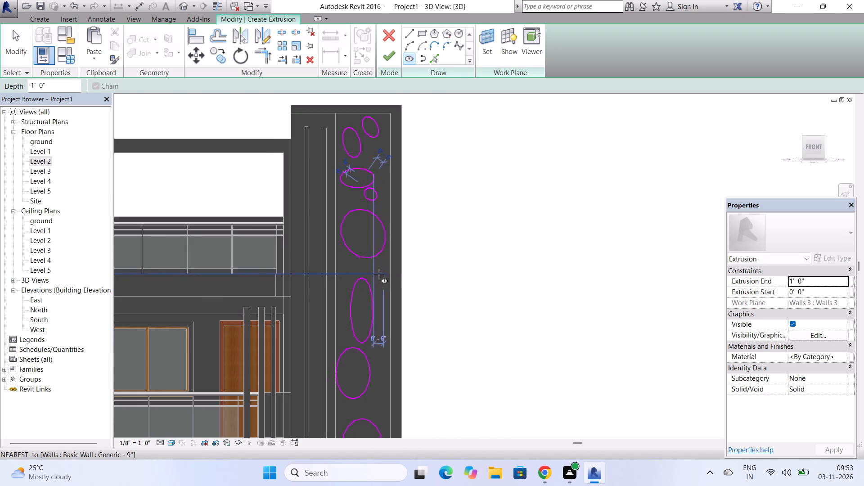
{"action": "scroll", "coordinate": [379, 274], "scroll_direction": "up", "scroll_amount": 5}
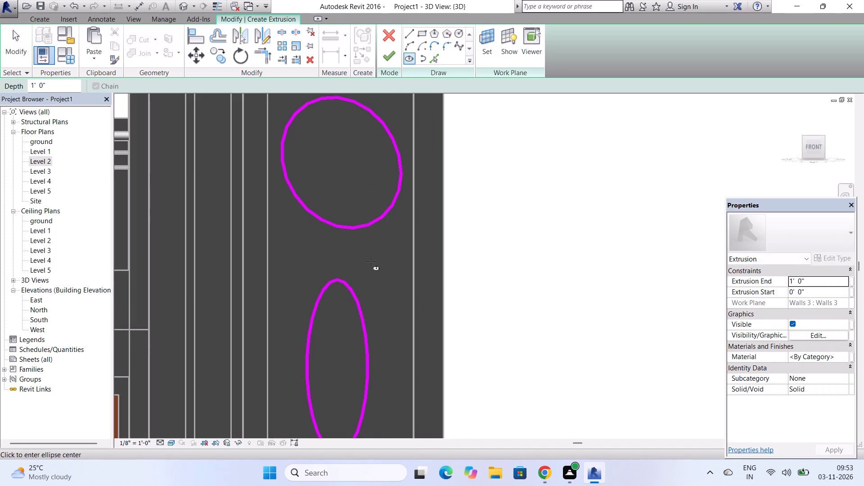
{"action": "left_click", "coordinate": [371, 261]}
{"action": "left_click", "coordinate": [376, 283]}
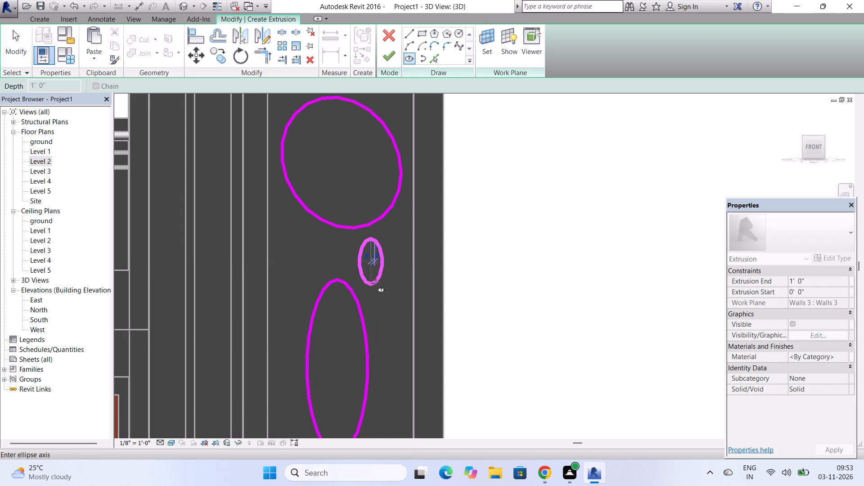
{"action": "left_click", "coordinate": [350, 261]}
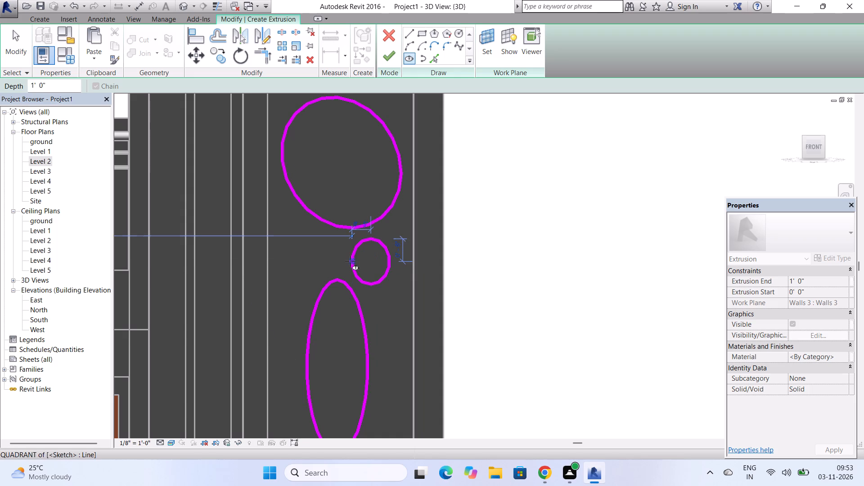
Sketch a very thin upright ellipse near the panel's right edge, beside the lower end of the tall narrow ellipse.
{"action": "scroll", "coordinate": [353, 246], "scroll_direction": "down", "scroll_amount": 2}
{"action": "scroll", "coordinate": [396, 207], "scroll_direction": "down", "scroll_amount": 6}
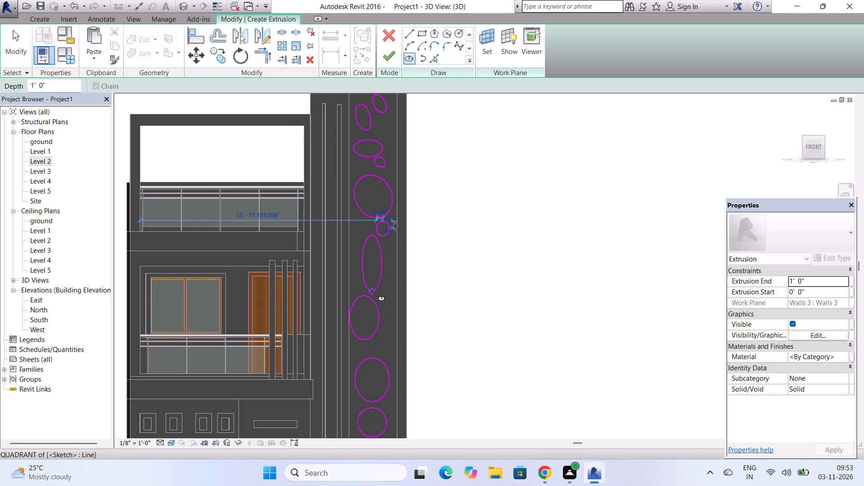
{"action": "scroll", "coordinate": [374, 288], "scroll_direction": "up", "scroll_amount": 6}
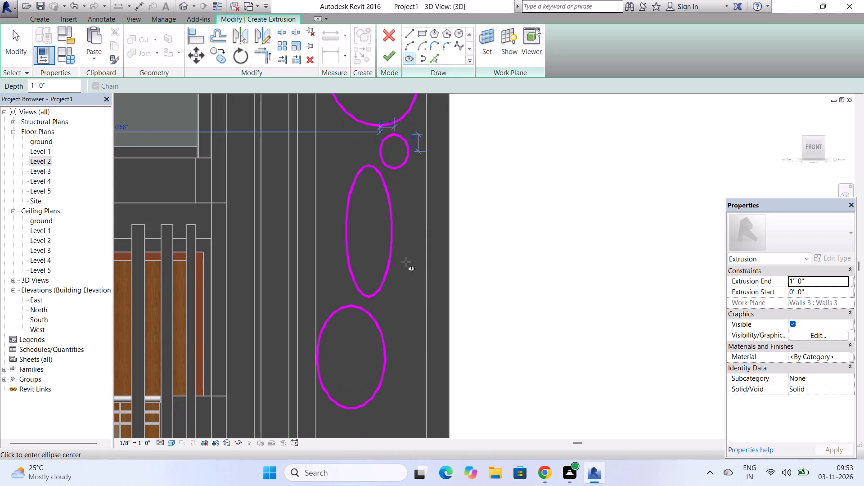
{"action": "left_click", "coordinate": [399, 301]}
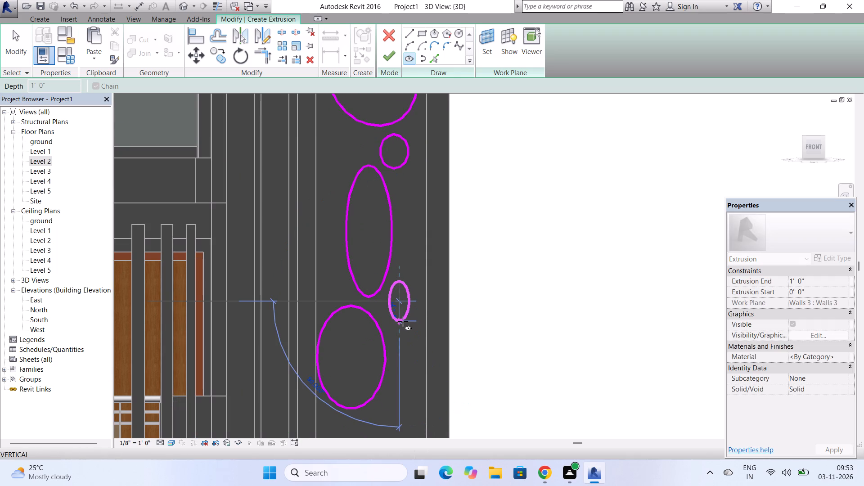
{"action": "left_click", "coordinate": [403, 319]}
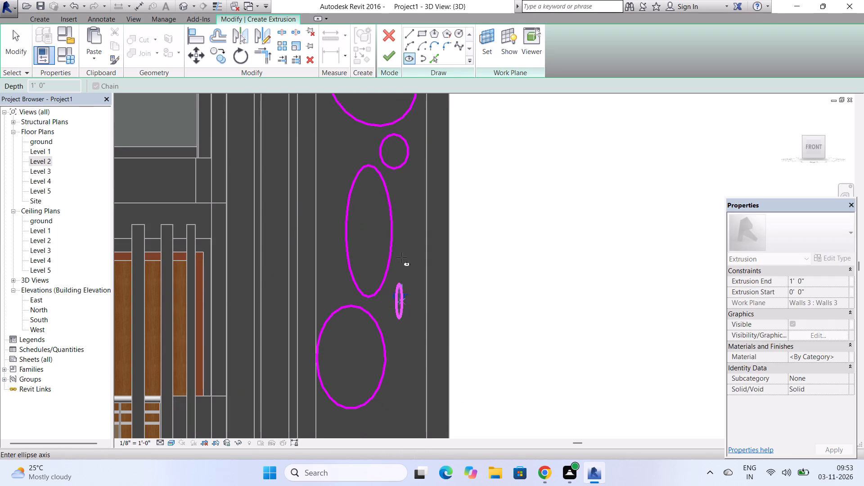
{"action": "left_click", "coordinate": [401, 257]}
Sketch a medium upright ellipse directly below the very thin one, between the broad left-hand ellipse and the panel's right edge.
{"action": "scroll", "coordinate": [401, 257], "scroll_direction": "down", "scroll_amount": 8}
{"action": "scroll", "coordinate": [398, 322], "scroll_direction": "up", "scroll_amount": 5}
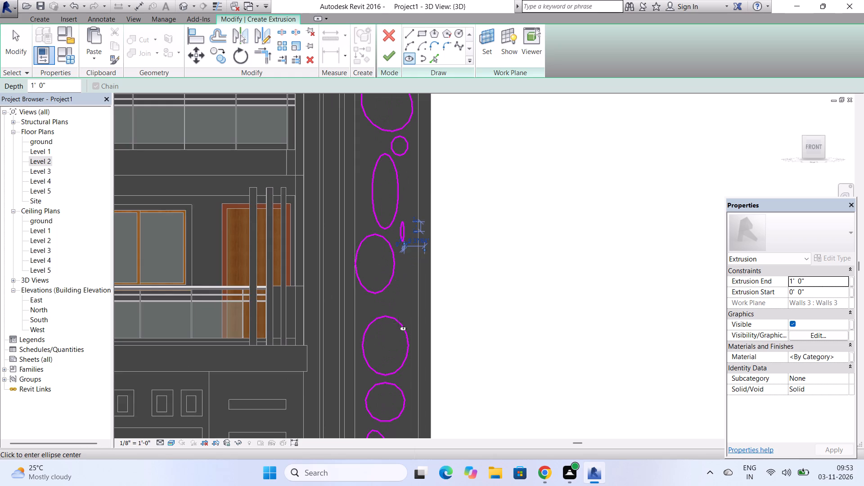
{"action": "scroll", "coordinate": [398, 322], "scroll_direction": "up", "scroll_amount": 3}
{"action": "left_click", "coordinate": [409, 244]}
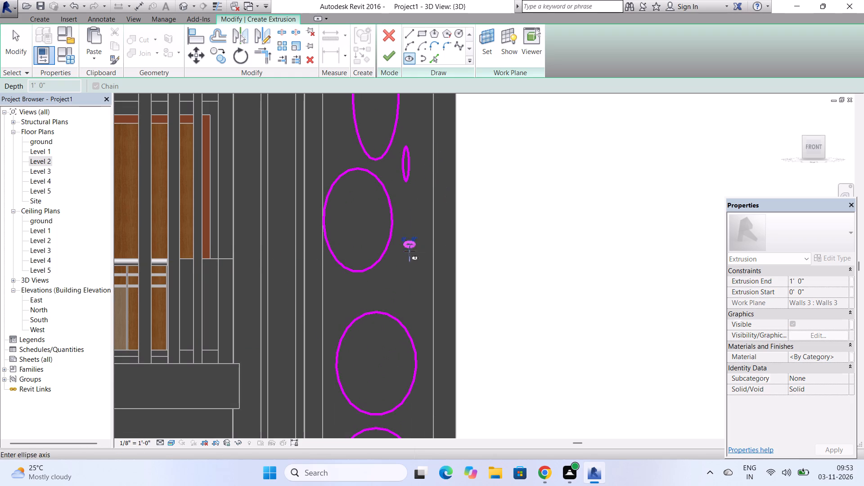
{"action": "left_click", "coordinate": [408, 276]}
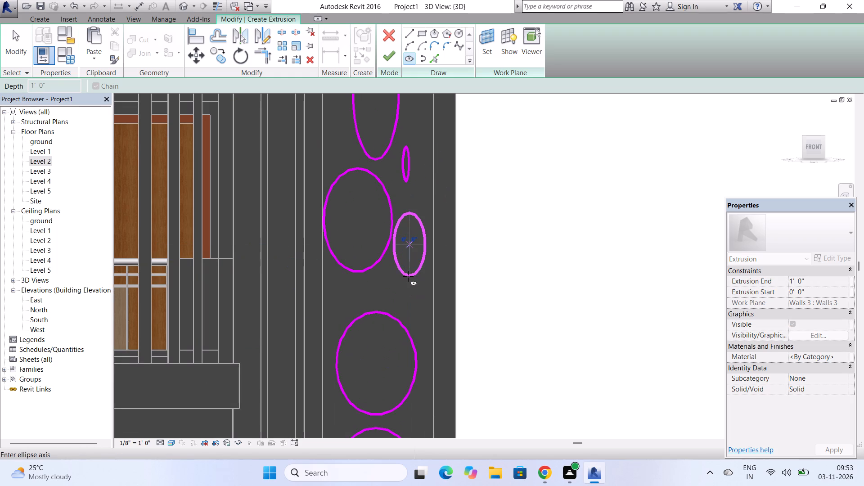
{"action": "scroll", "coordinate": [425, 187], "scroll_direction": "down", "scroll_amount": 2}
{"action": "left_click", "coordinate": [425, 187]}
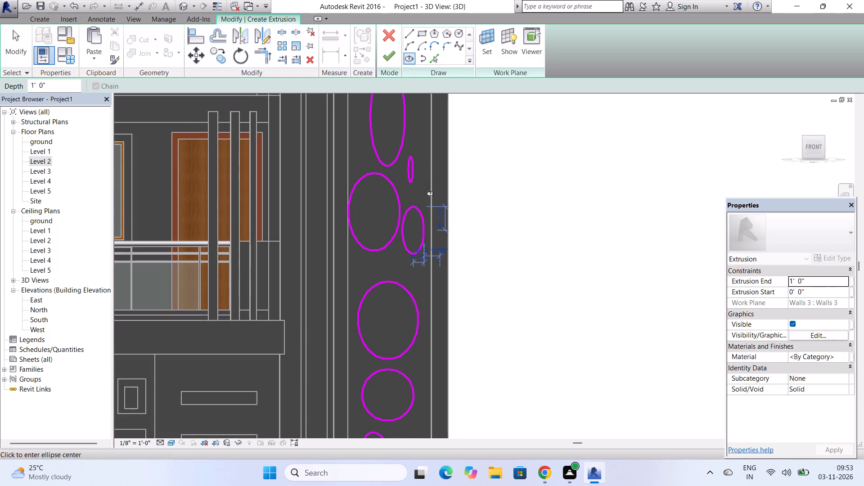
Sketch a thin upright ellipse near the panel's right edge, beside the gap between the lower broad ellipse and the nearly circular one.
{"action": "scroll", "coordinate": [425, 187], "scroll_direction": "down", "scroll_amount": 3}
{"action": "scroll", "coordinate": [421, 303], "scroll_direction": "up", "scroll_amount": 12}
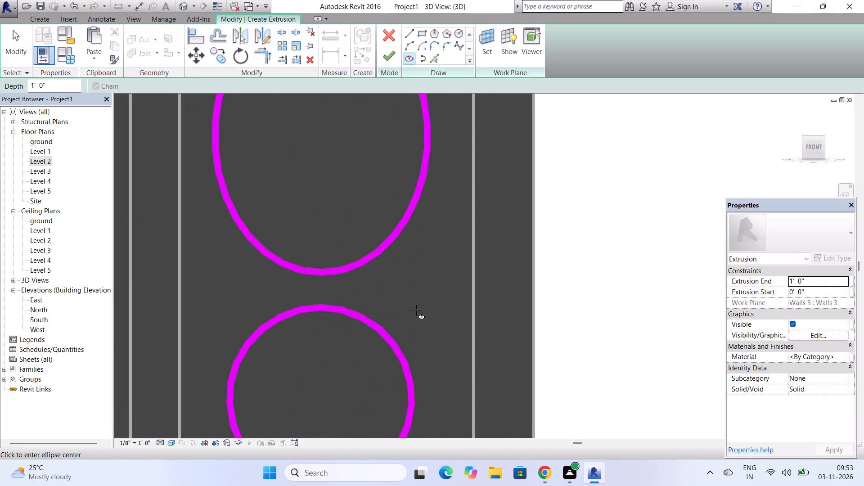
{"action": "scroll", "coordinate": [416, 310], "scroll_direction": "down", "scroll_amount": 8}
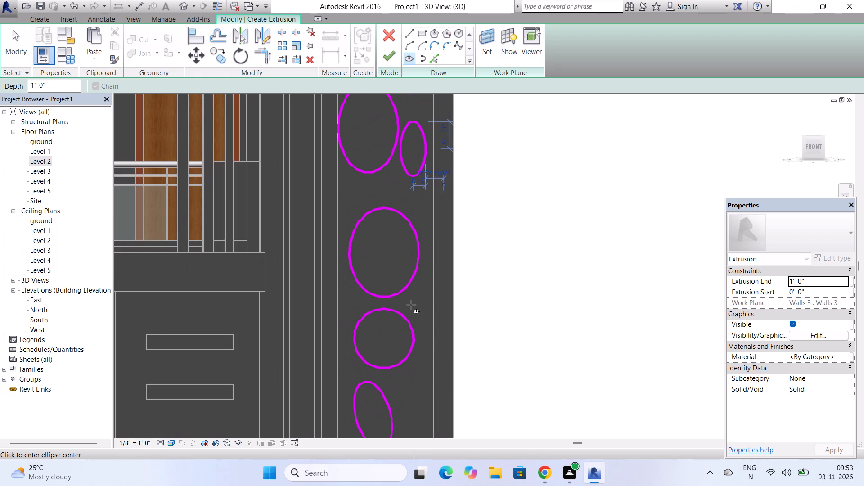
{"action": "scroll", "coordinate": [427, 324], "scroll_direction": "down", "scroll_amount": 4}
{"action": "scroll", "coordinate": [424, 322], "scroll_direction": "up", "scroll_amount": 8}
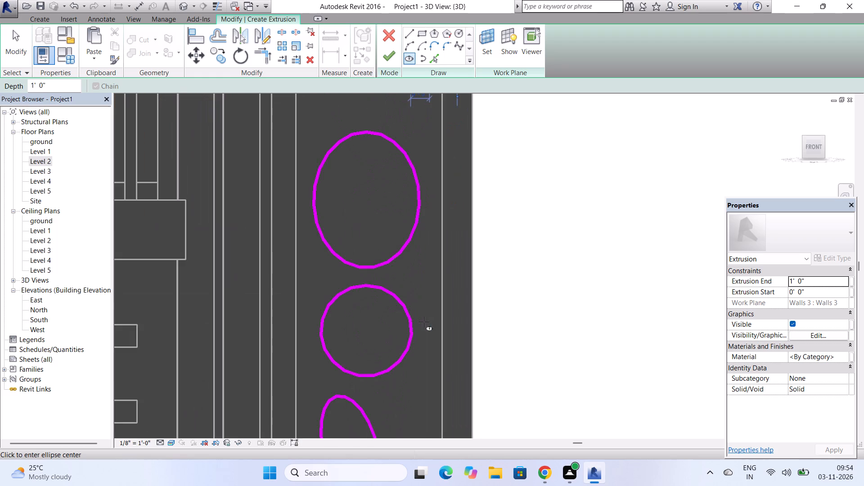
{"action": "left_click", "coordinate": [416, 263]}
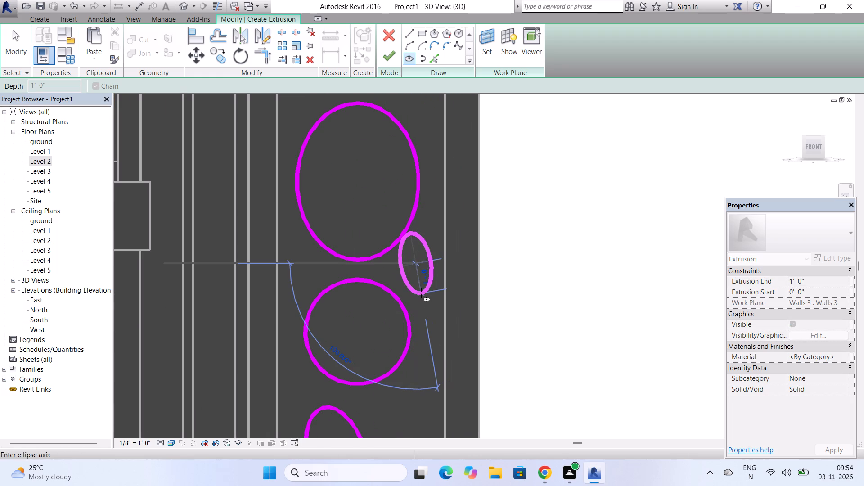
{"action": "left_click", "coordinate": [417, 292]}
{"action": "scroll", "coordinate": [418, 217], "scroll_direction": "down", "scroll_amount": 4}
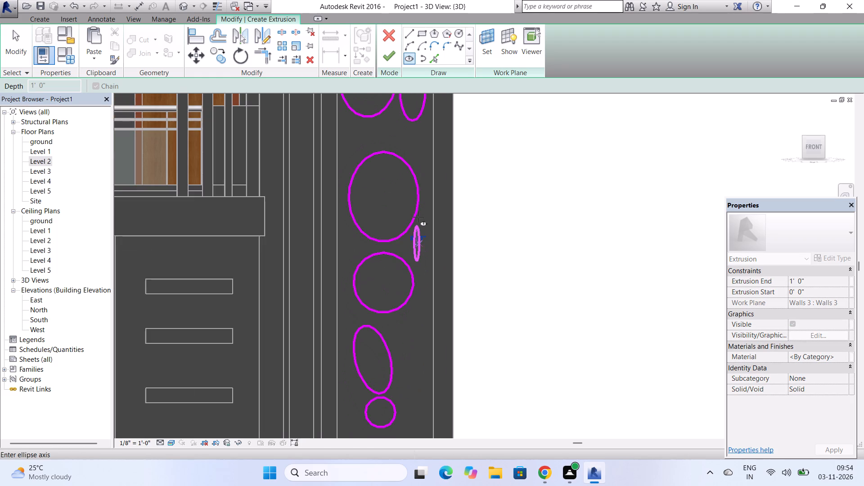
{"action": "left_click", "coordinate": [418, 217]}
Close the Autodesk notification card covering the 3D view.
{"action": "scroll", "coordinate": [418, 217], "scroll_direction": "down", "scroll_amount": 5}
{"action": "scroll", "coordinate": [419, 280], "scroll_direction": "up", "scroll_amount": 3}
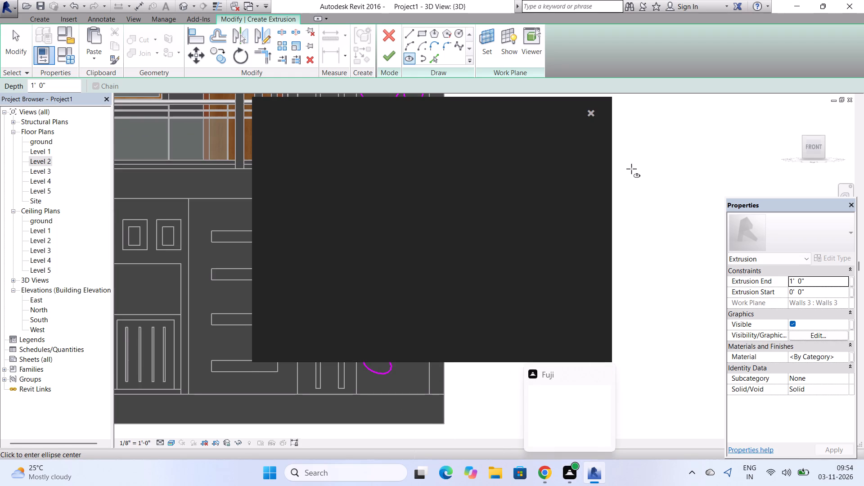
{"action": "left_click", "coordinate": [590, 111]}
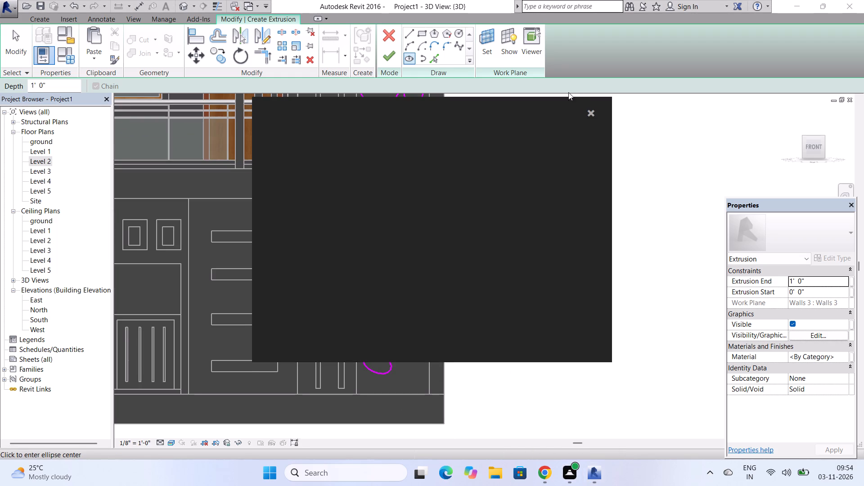
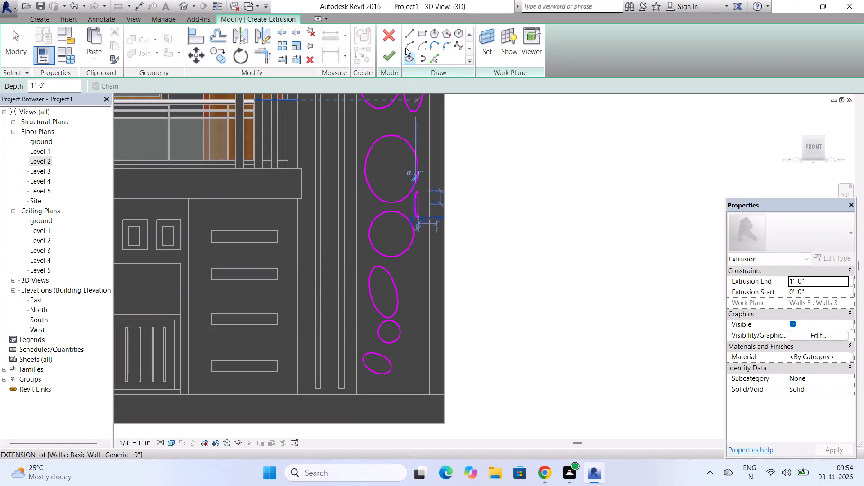
Sketch a very thin upright ellipse in the lower panel, in the gap beside the top of the slanted ellipse, below the nearly circular one.
{"action": "left_click", "coordinate": [414, 58]}
{"action": "scroll", "coordinate": [443, 165], "scroll_direction": "down", "scroll_amount": 4}
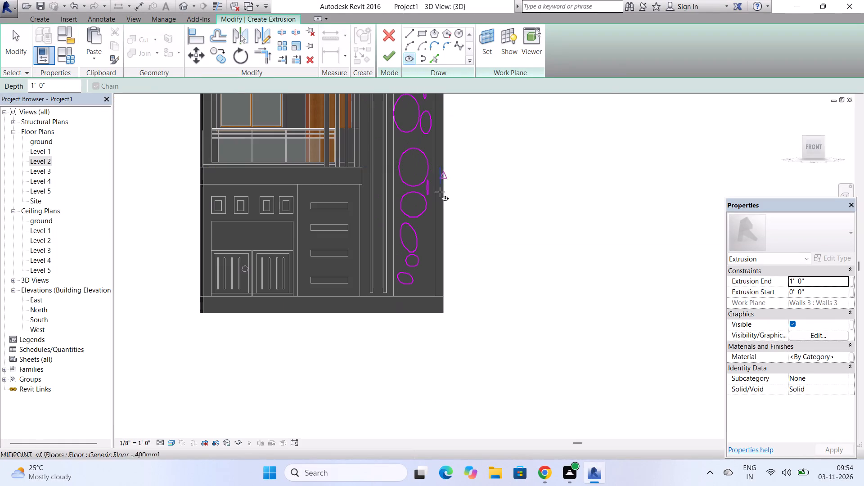
{"action": "scroll", "coordinate": [428, 243], "scroll_direction": "up", "scroll_amount": 7}
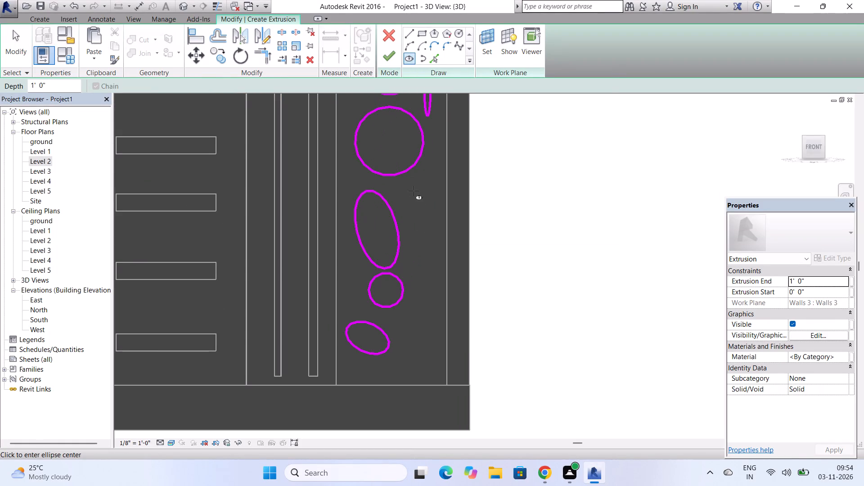
{"action": "left_click", "coordinate": [414, 193]}
{"action": "left_click", "coordinate": [416, 209]}
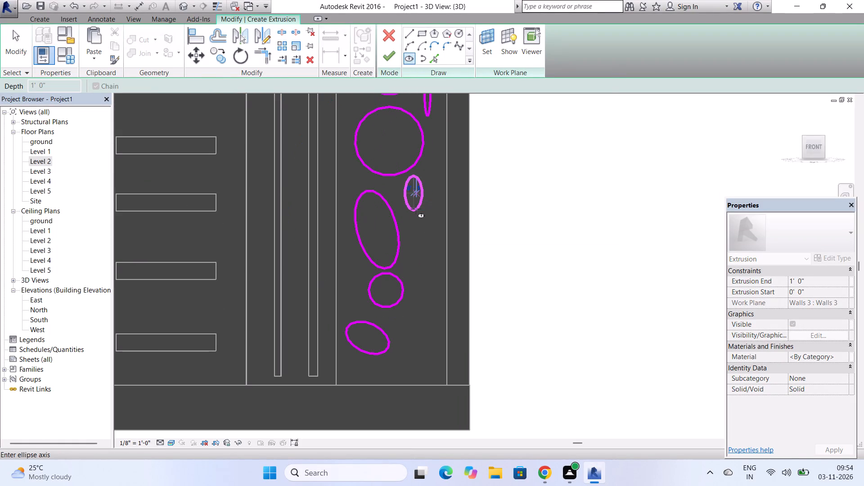
{"action": "left_click", "coordinate": [416, 209]}
Sketch a small, slightly tilted ellipse directly below the new thin one, beside the lower half of the slanted ellipse.
{"action": "left_click", "coordinate": [411, 55]}
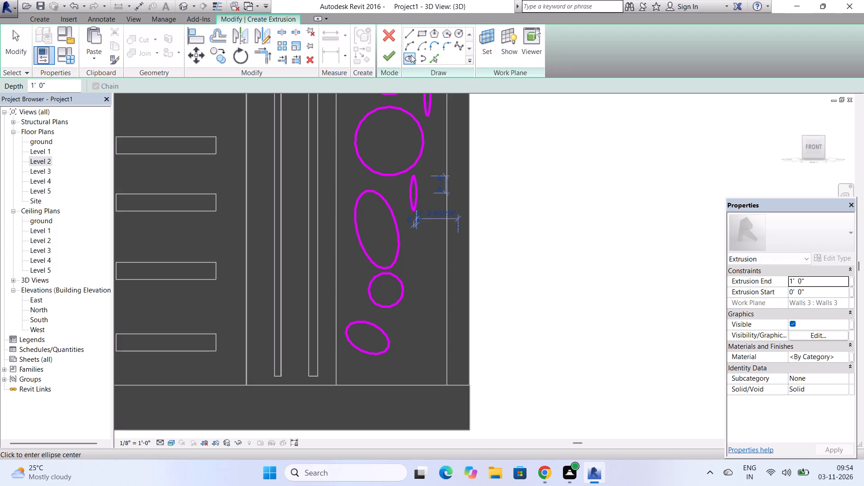
{"action": "scroll", "coordinate": [404, 245], "scroll_direction": "up", "scroll_amount": 5}
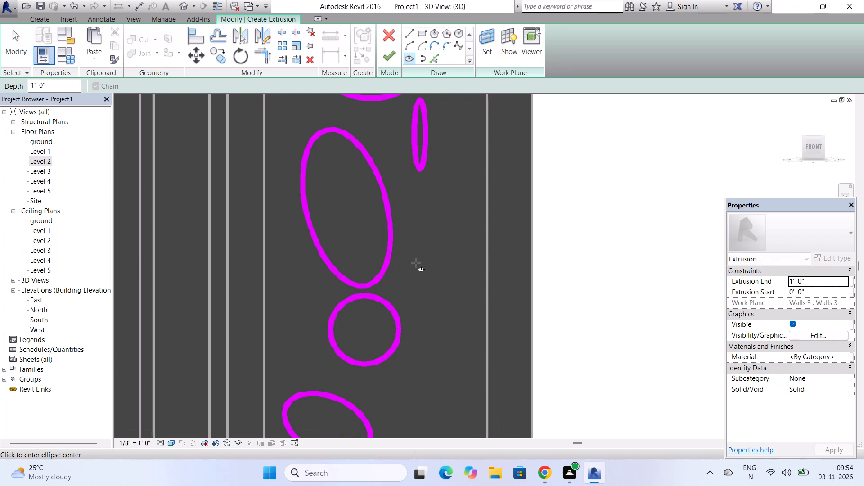
{"action": "left_click", "coordinate": [420, 228]}
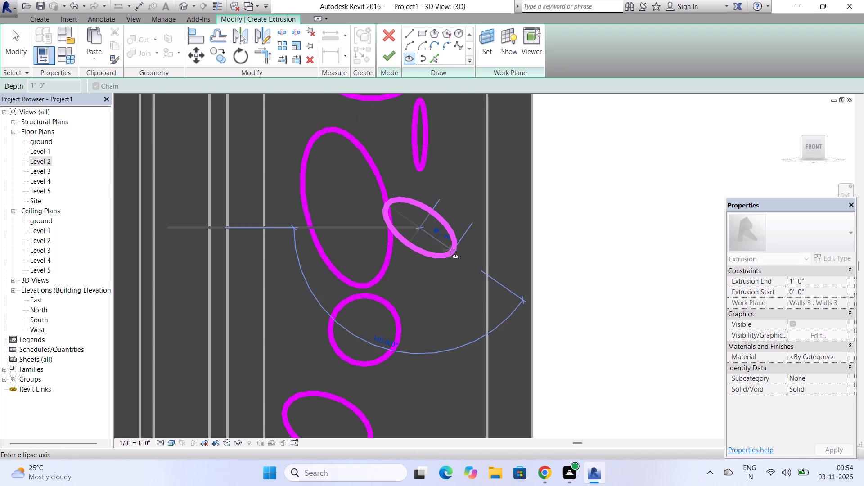
{"action": "left_click", "coordinate": [430, 254]}
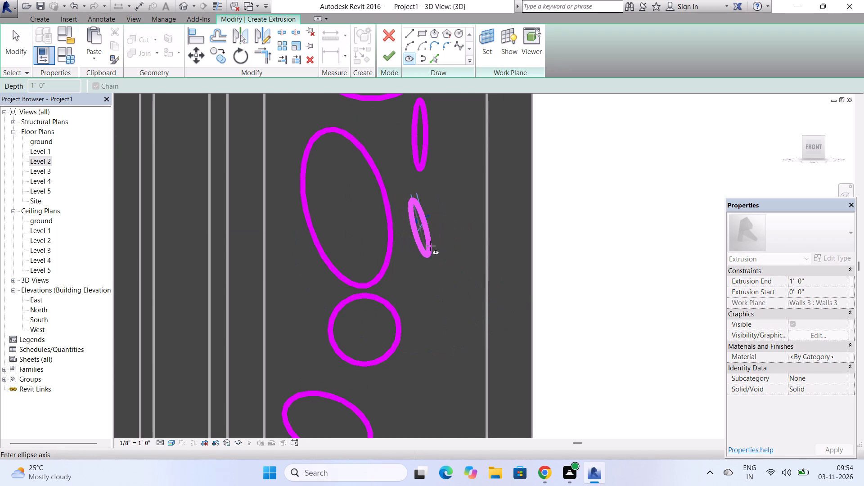
{"action": "left_click", "coordinate": [427, 246]}
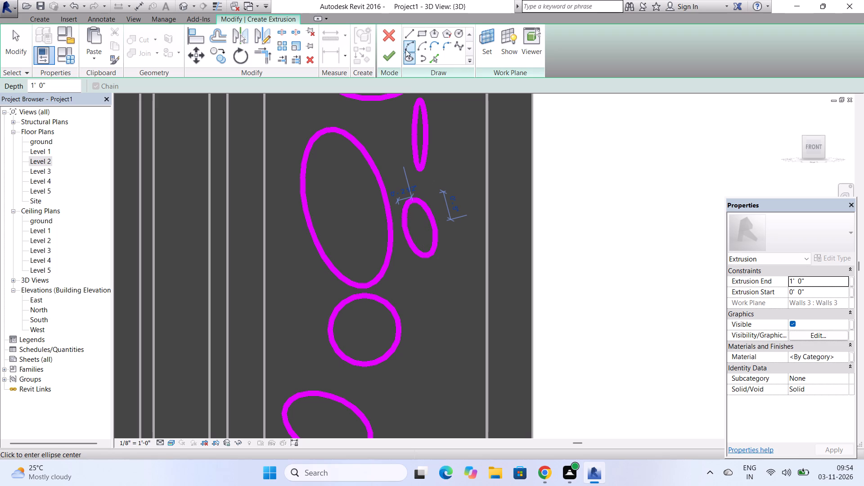
Sketch a medium upright ellipse between the small circular one near the panel's bottom and the panel's right edge.
{"action": "left_click", "coordinate": [411, 59]}
{"action": "scroll", "coordinate": [532, 144], "scroll_direction": "down", "scroll_amount": 8}
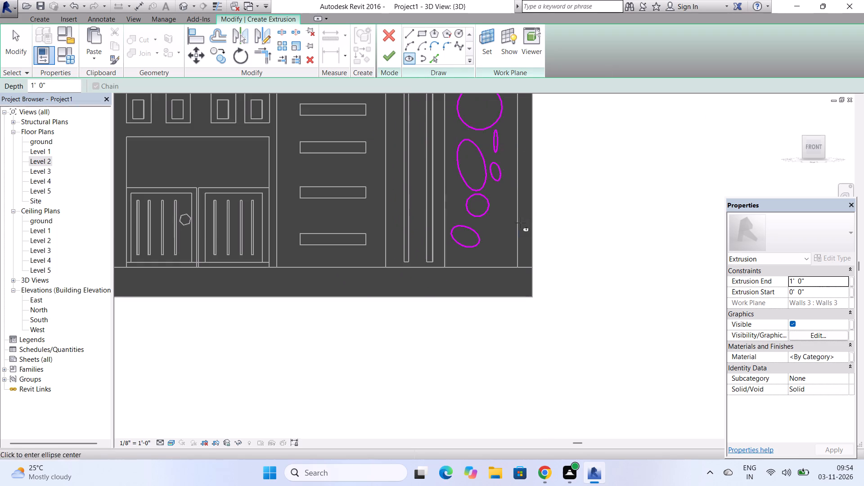
{"action": "scroll", "coordinate": [505, 225], "scroll_direction": "up", "scroll_amount": 7}
{"action": "left_click", "coordinate": [474, 172]}
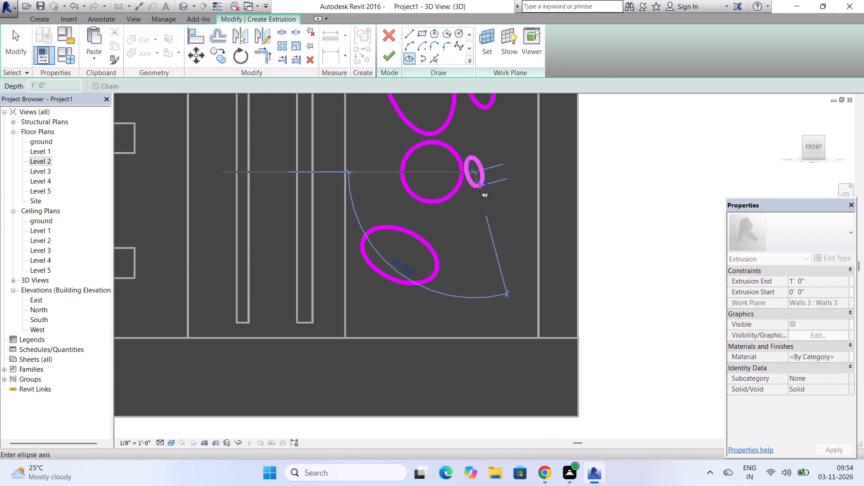
{"action": "key", "text": "Escape"}
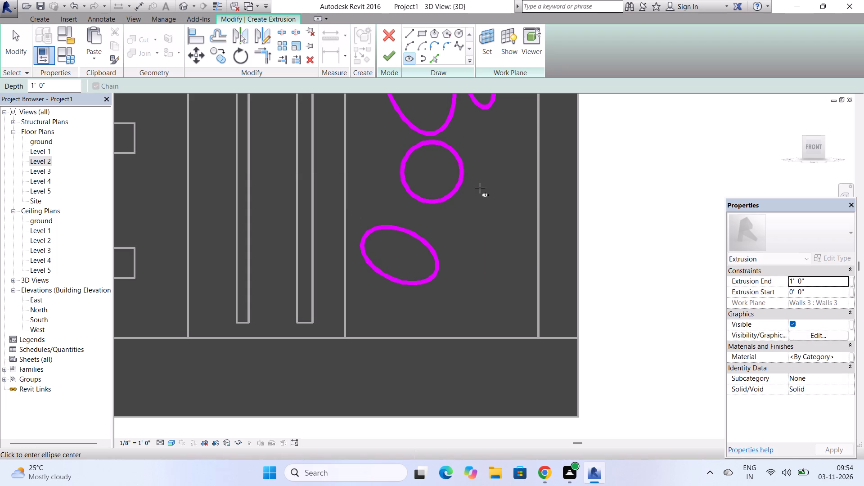
{"action": "left_click", "coordinate": [499, 162]}
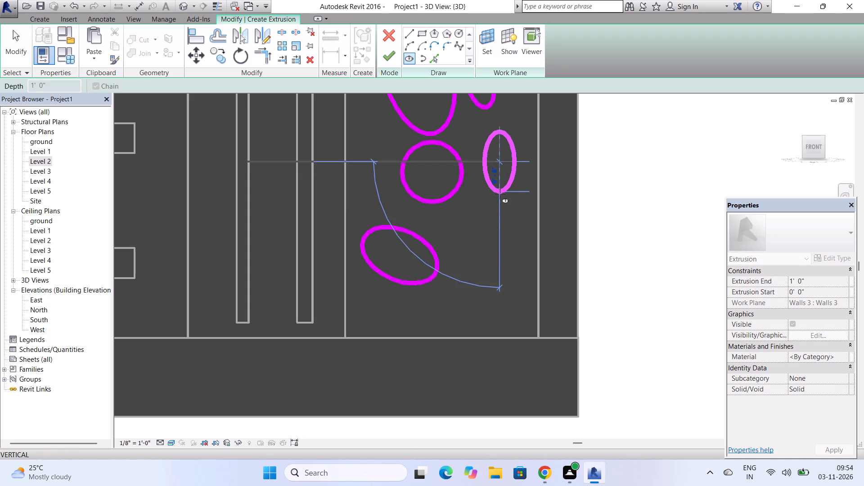
{"action": "left_click", "coordinate": [500, 194]}
{"action": "left_click", "coordinate": [472, 255]}
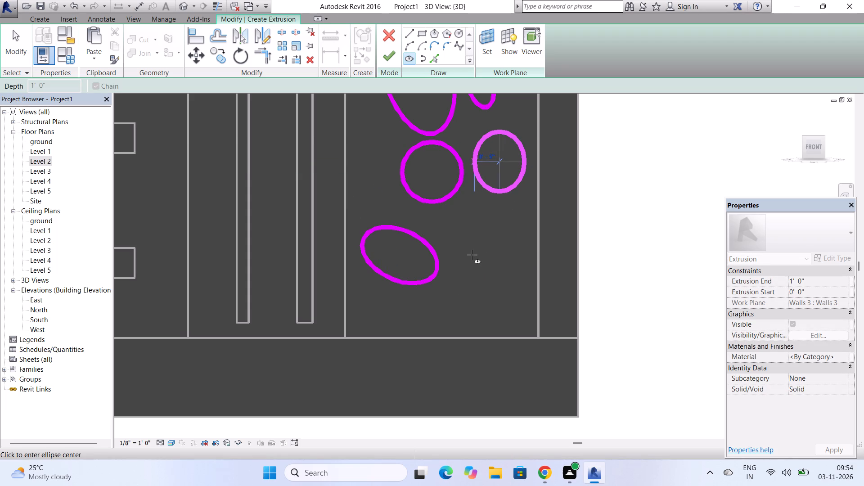
Sketch a nearly round ellipse below the small circular one, beside the lowest tilted ellipse.
{"action": "left_click", "coordinate": [472, 228]}
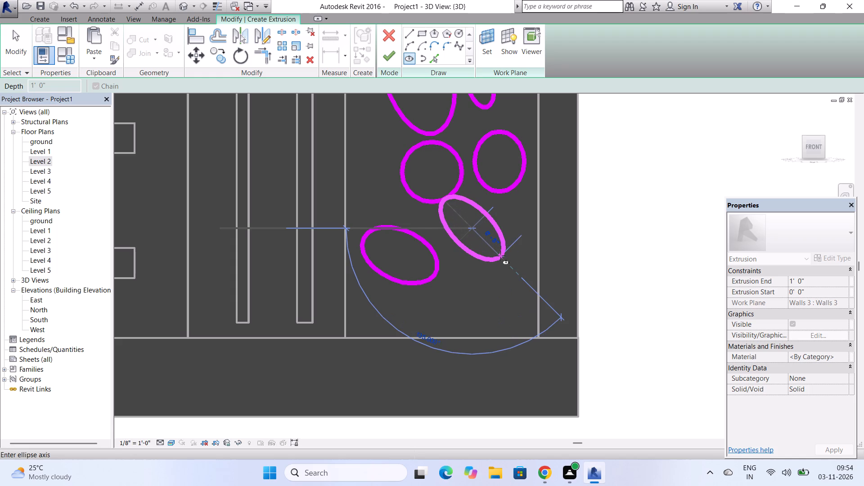
{"action": "left_click", "coordinate": [498, 237]}
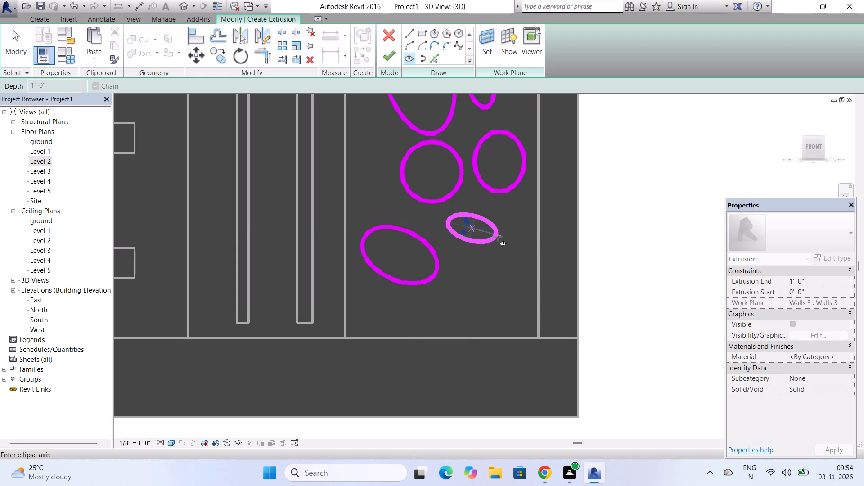
{"action": "left_click", "coordinate": [486, 262]}
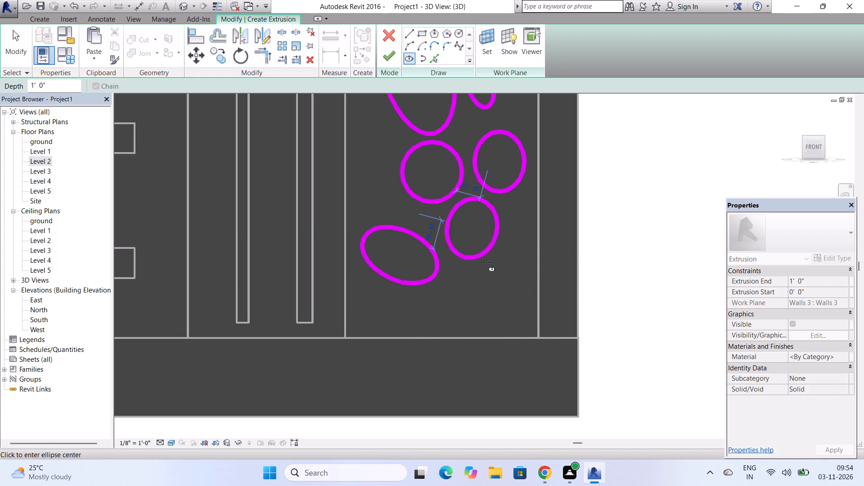
Sketch an ellipse tilted upward to the right at the panel's bottom, just below the nearly round one.
{"action": "left_click", "coordinate": [466, 299]}
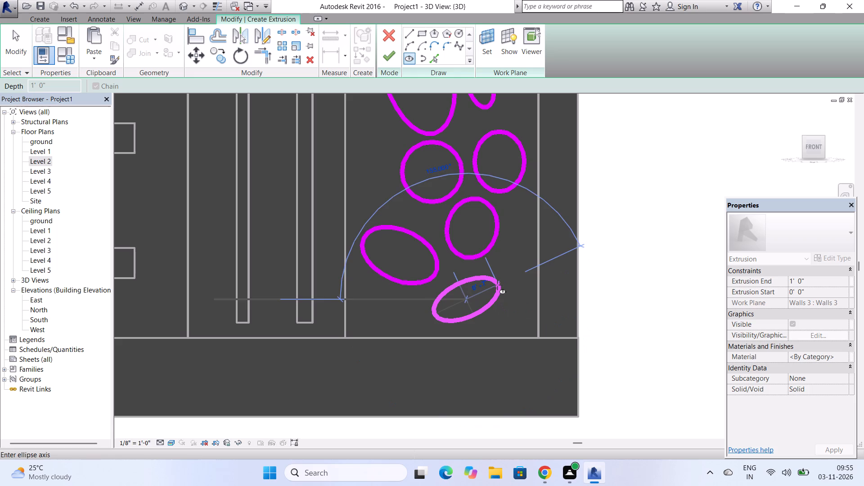
{"action": "left_click", "coordinate": [497, 285]}
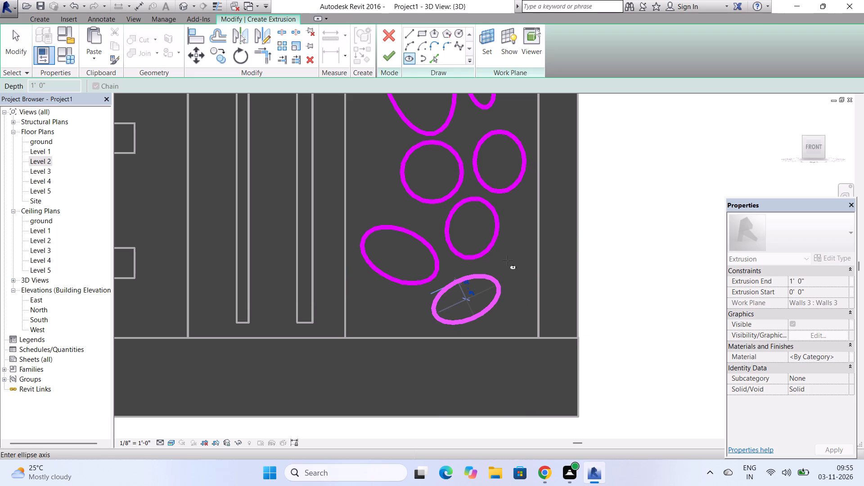
{"action": "left_click", "coordinate": [471, 275]}
Sketch a small ellipse tilted upward to the right below the topmost ellipse of the panel, closing the Autodesk notification card that interrupts it.
{"action": "scroll", "coordinate": [473, 283], "scroll_direction": "down", "scroll_amount": 13}
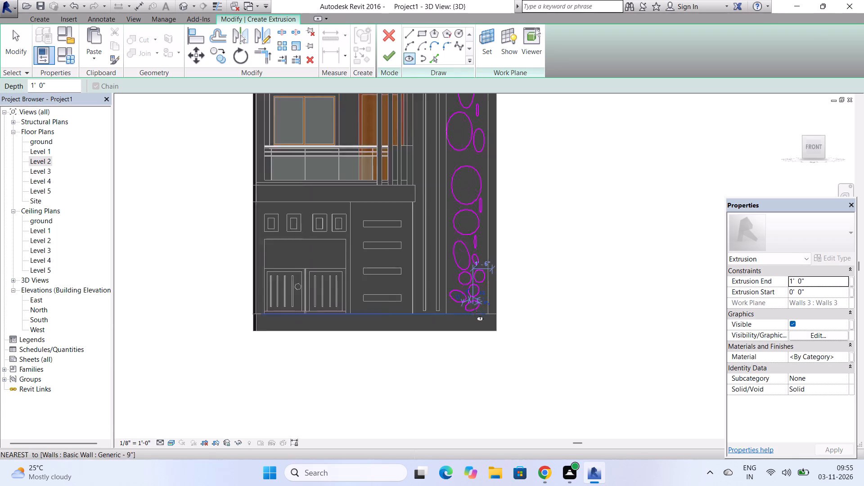
{"action": "scroll", "coordinate": [475, 312], "scroll_direction": "down", "scroll_amount": 4}
{"action": "scroll", "coordinate": [468, 161], "scroll_direction": "up", "scroll_amount": 3}
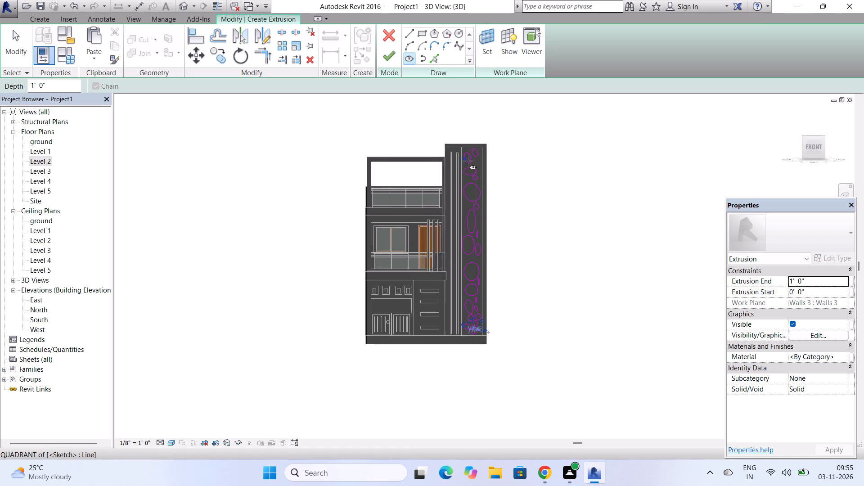
{"action": "scroll", "coordinate": [468, 161], "scroll_direction": "up", "scroll_amount": 14}
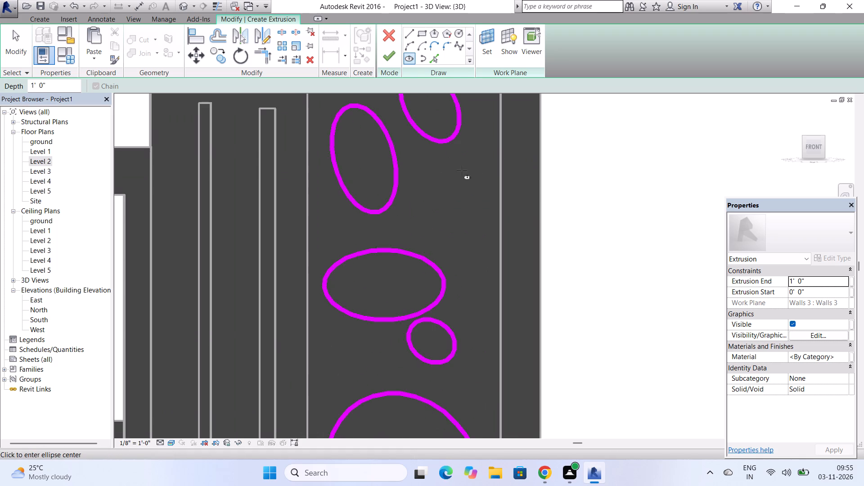
{"action": "left_click", "coordinate": [447, 175]}
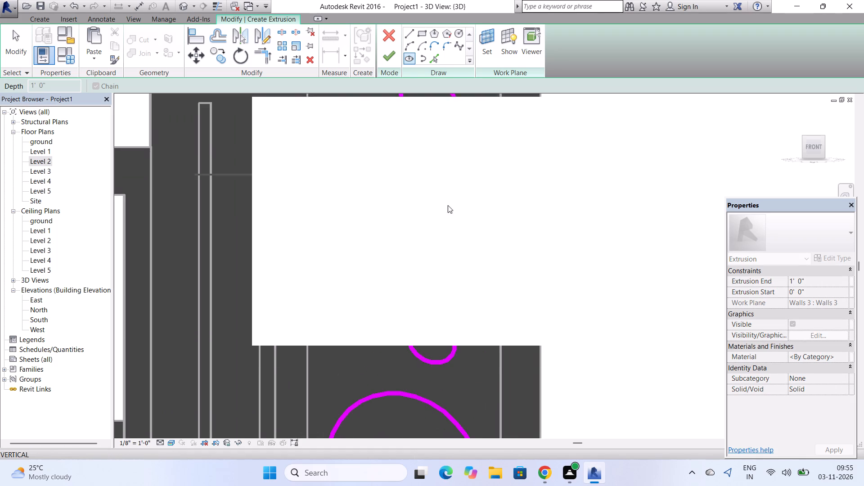
{"action": "left_click", "coordinate": [448, 198]}
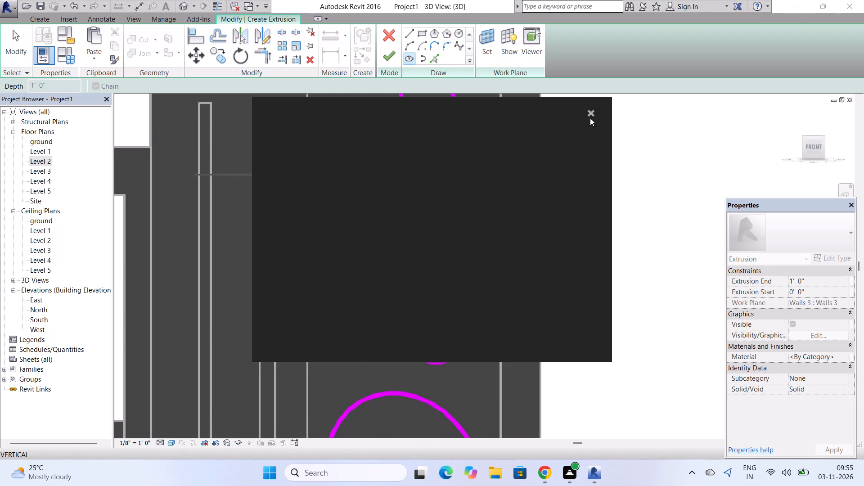
{"action": "left_click", "coordinate": [591, 117]}
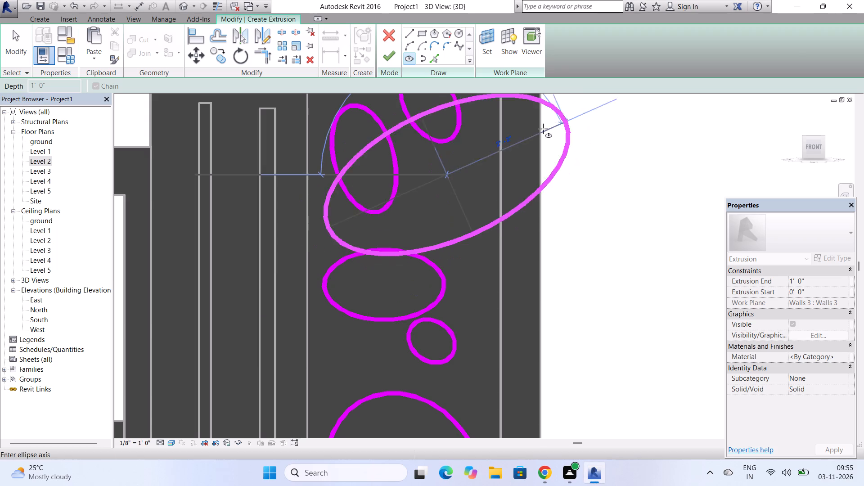
{"action": "left_click", "coordinate": [472, 153]}
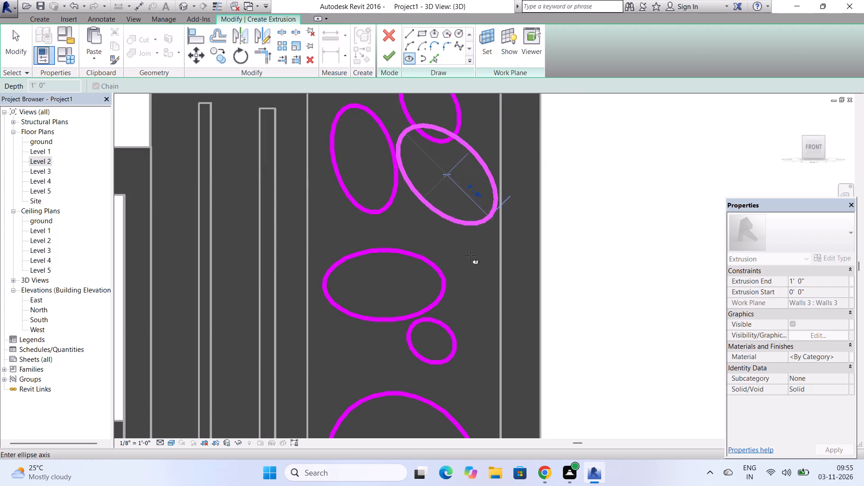
{"action": "left_click", "coordinate": [449, 201]}
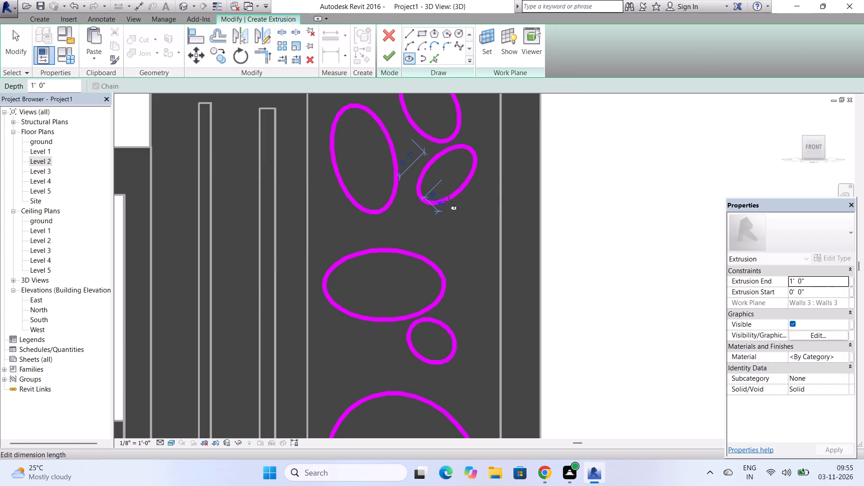
Sketch a medium upright ellipse near the panel's right edge, beside the upper end of the wide horizontal ellipse.
{"action": "left_click", "coordinate": [472, 253]}
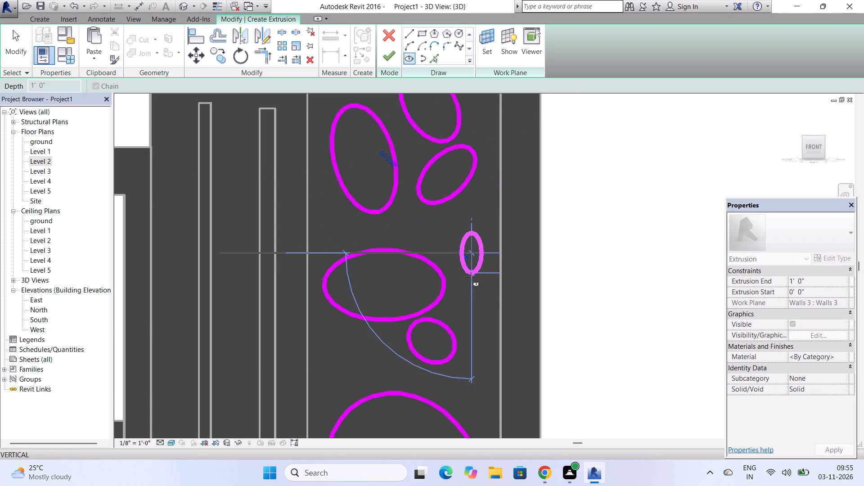
{"action": "left_click", "coordinate": [470, 282]}
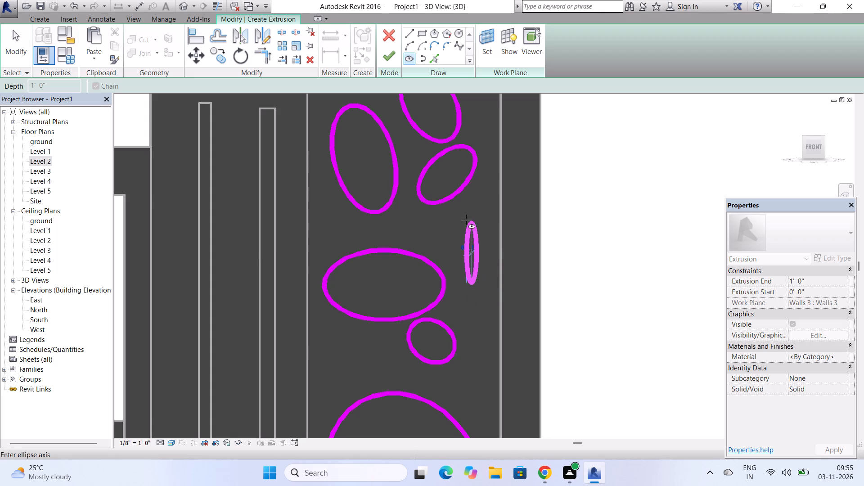
{"action": "left_click", "coordinate": [451, 231]}
Sketch a thin upright ellipse near the panel's right edge, beside the small round one above the largest upper ellipse.
{"action": "scroll", "coordinate": [465, 227], "scroll_direction": "down", "scroll_amount": 8}
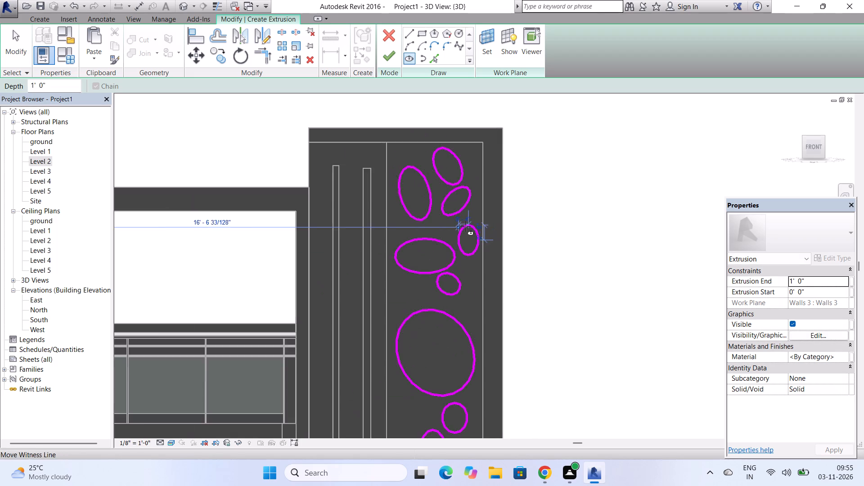
{"action": "scroll", "coordinate": [465, 226], "scroll_direction": "down", "scroll_amount": 1}
{"action": "scroll", "coordinate": [477, 273], "scroll_direction": "up", "scroll_amount": 12}
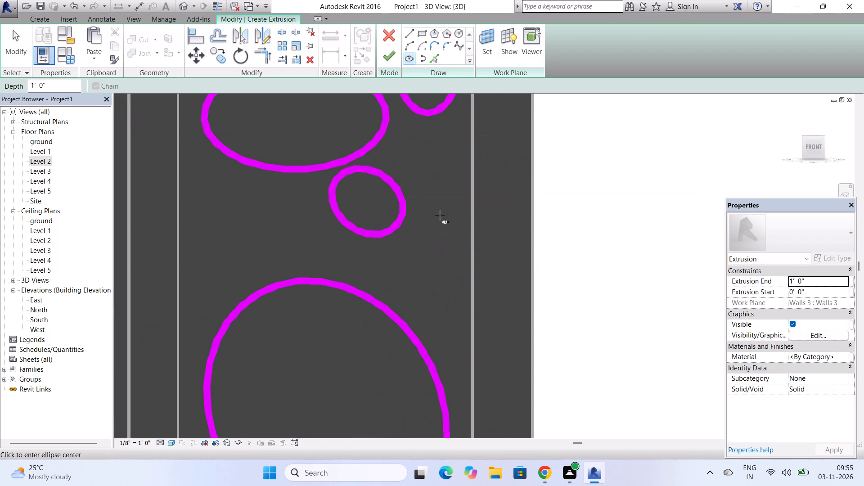
{"action": "left_click", "coordinate": [440, 207]}
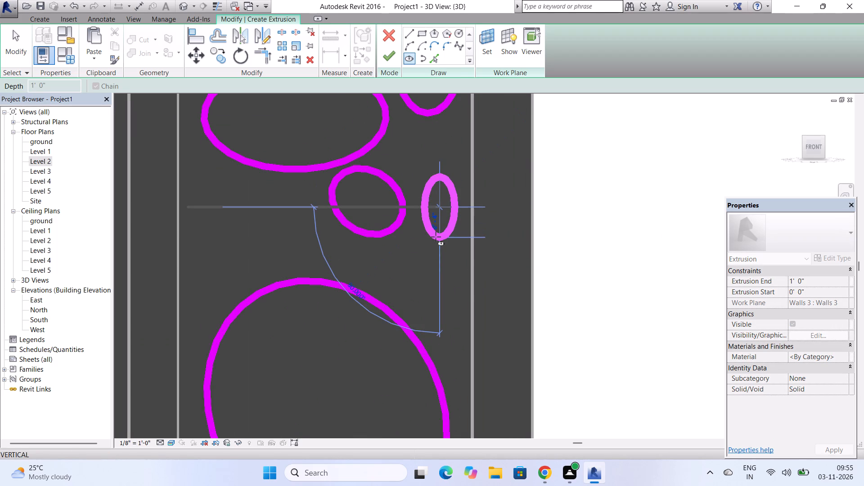
{"action": "left_click", "coordinate": [436, 237]}
{"action": "left_click", "coordinate": [436, 220]}
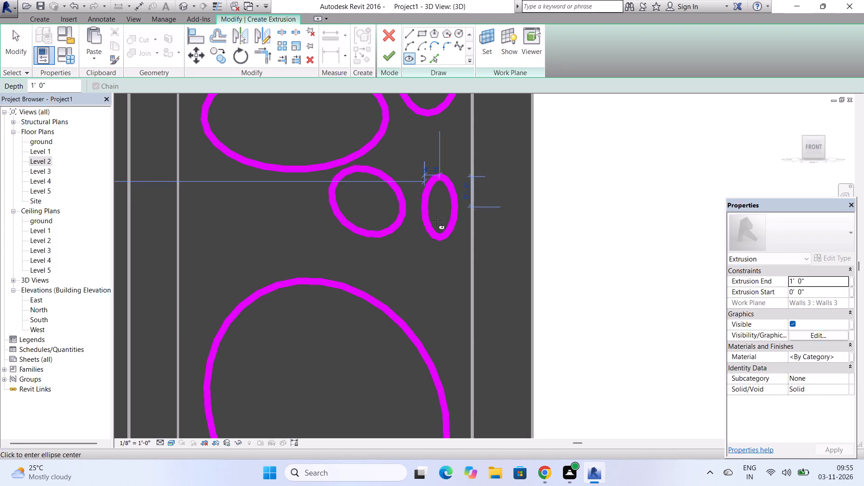
Sketch a slightly tilted upright ellipse near the panel's left edge, between the wide horizontal ellipse and the large one below.
{"action": "scroll", "coordinate": [436, 220], "scroll_direction": "down", "scroll_amount": 3}
{"action": "scroll", "coordinate": [310, 228], "scroll_direction": "up", "scroll_amount": 4}
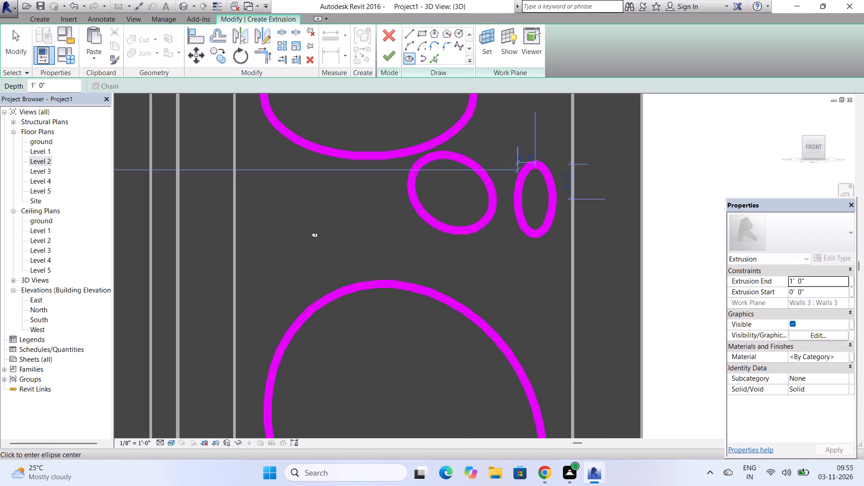
{"action": "left_click", "coordinate": [287, 196]}
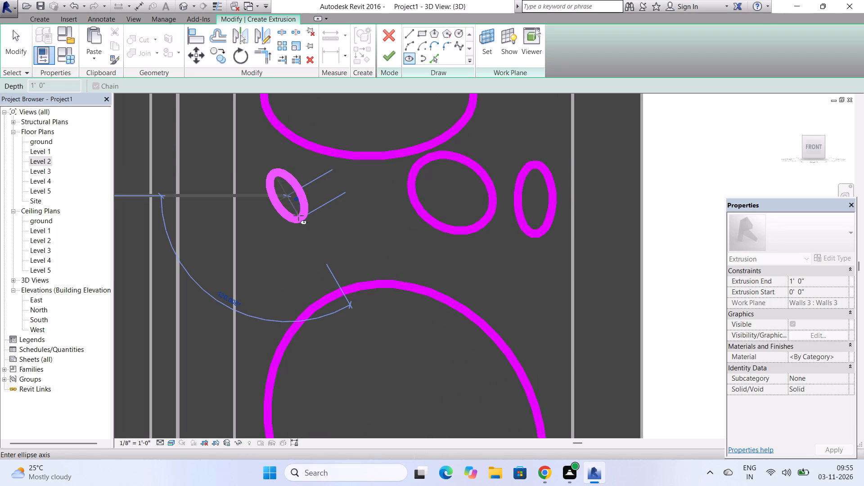
{"action": "left_click", "coordinate": [299, 243]}
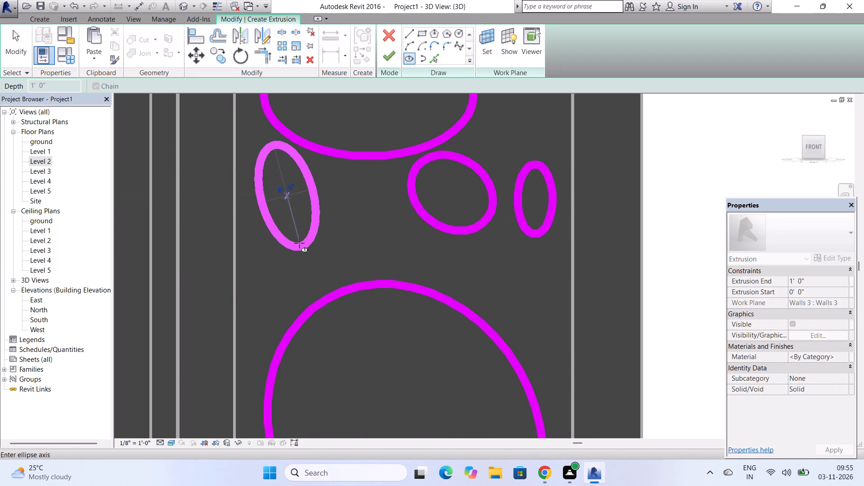
{"action": "scroll", "coordinate": [315, 196], "scroll_direction": "down", "scroll_amount": 4}
{"action": "left_click", "coordinate": [316, 192]}
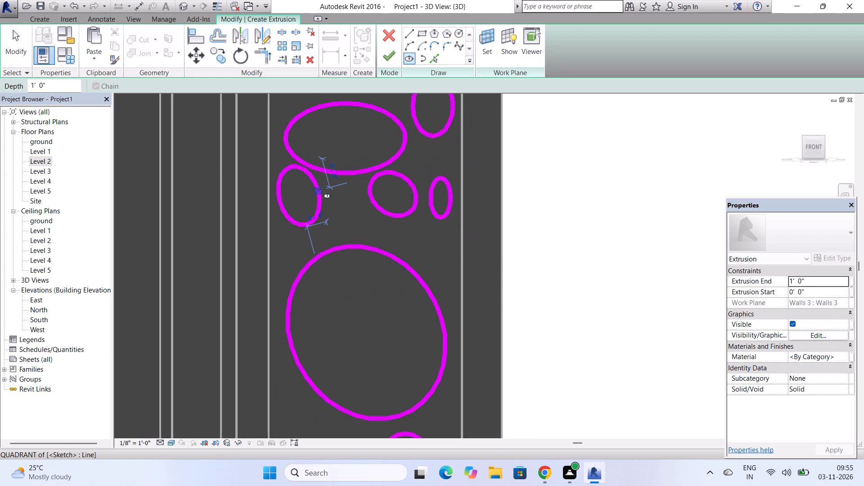
Sketch a narrow tilted ellipse near the panel's left edge, just below the large upper ellipse and above the tall narrow one.
{"action": "scroll", "coordinate": [322, 189], "scroll_direction": "down", "scroll_amount": 8}
{"action": "scroll", "coordinate": [319, 276], "scroll_direction": "up", "scroll_amount": 9}
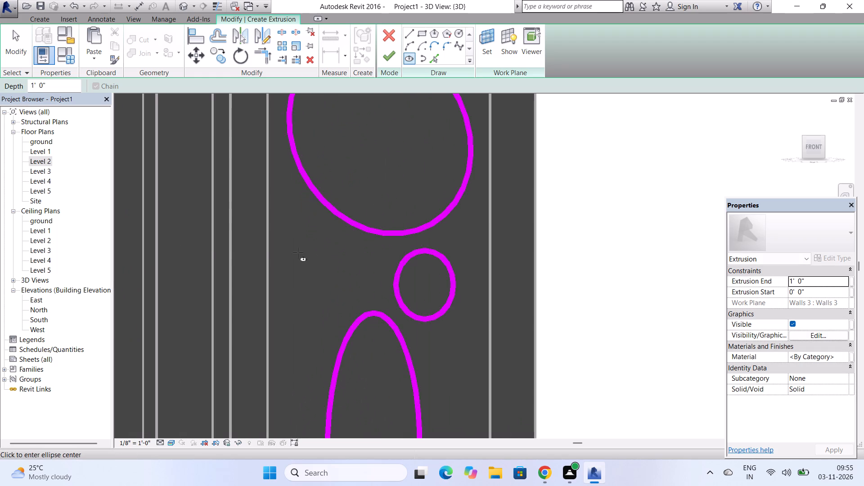
{"action": "left_click", "coordinate": [298, 252]}
{"action": "left_click", "coordinate": [310, 286]}
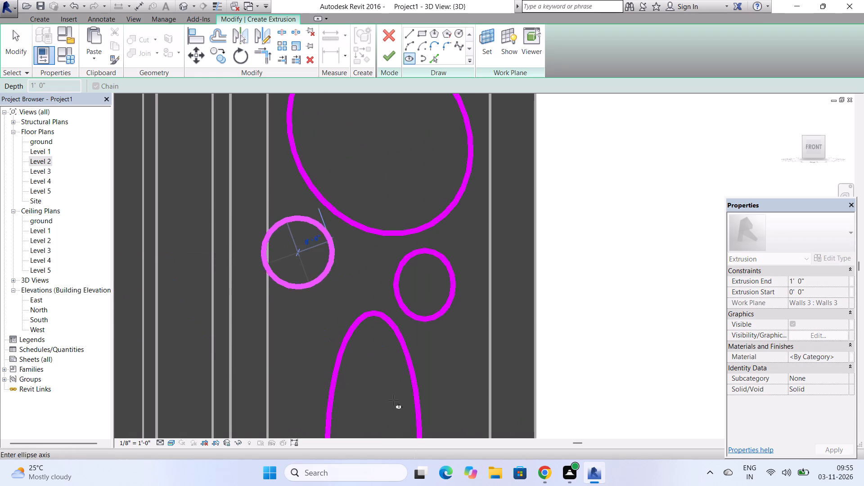
{"action": "left_click", "coordinate": [332, 315]}
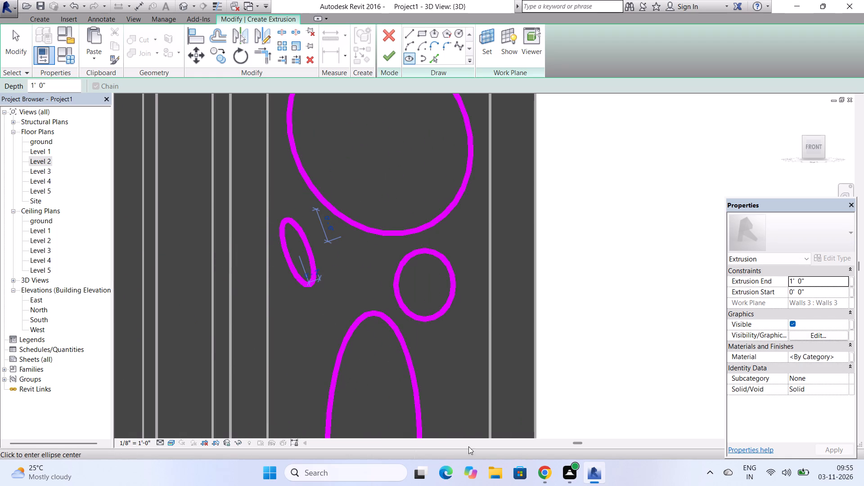
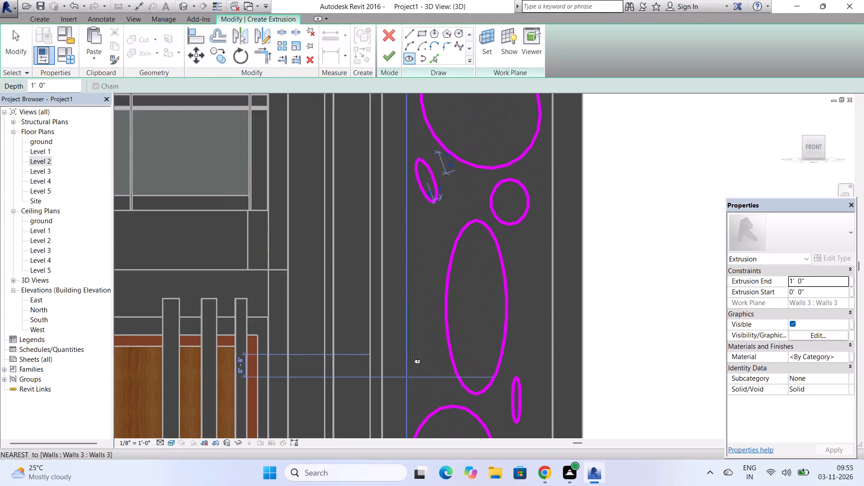
Sketch a small upright ellipse near the panel's left edge, beside the middle of the tall narrow ellipse.
{"action": "left_click", "coordinate": [425, 304]}
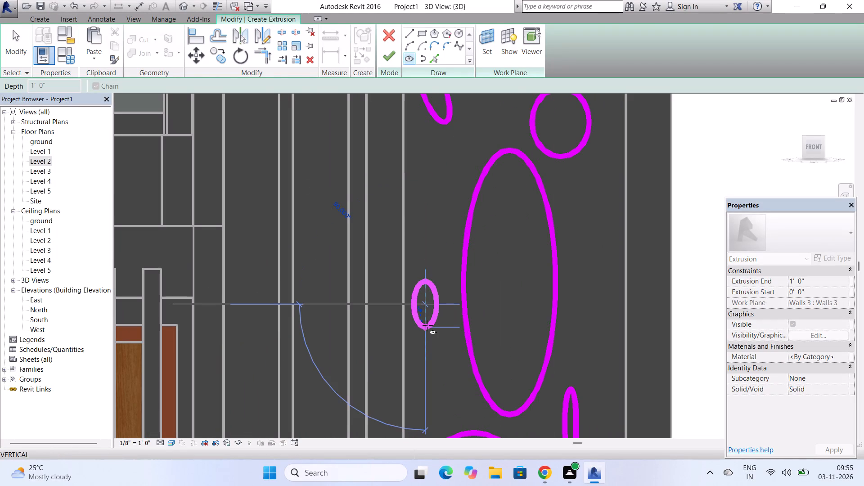
{"action": "left_click", "coordinate": [427, 325]}
{"action": "scroll", "coordinate": [427, 276], "scroll_direction": "down", "scroll_amount": 8}
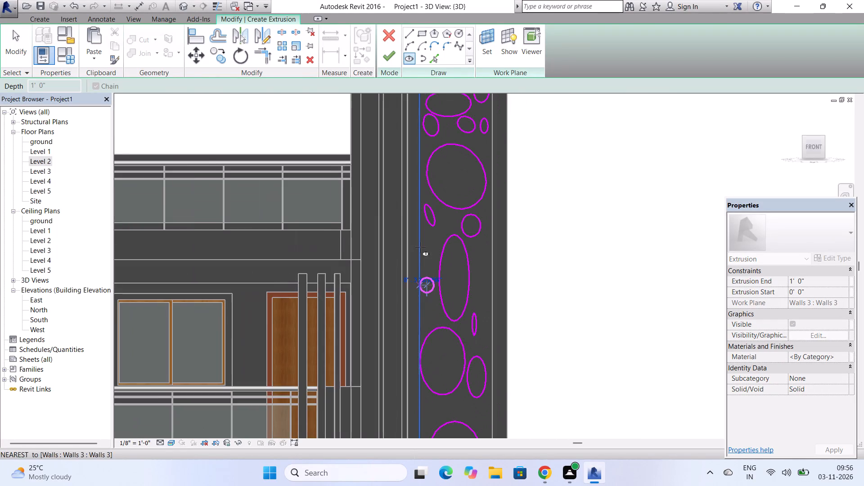
{"action": "scroll", "coordinate": [420, 247], "scroll_direction": "up", "scroll_amount": 6}
{"action": "left_click", "coordinate": [430, 241]}
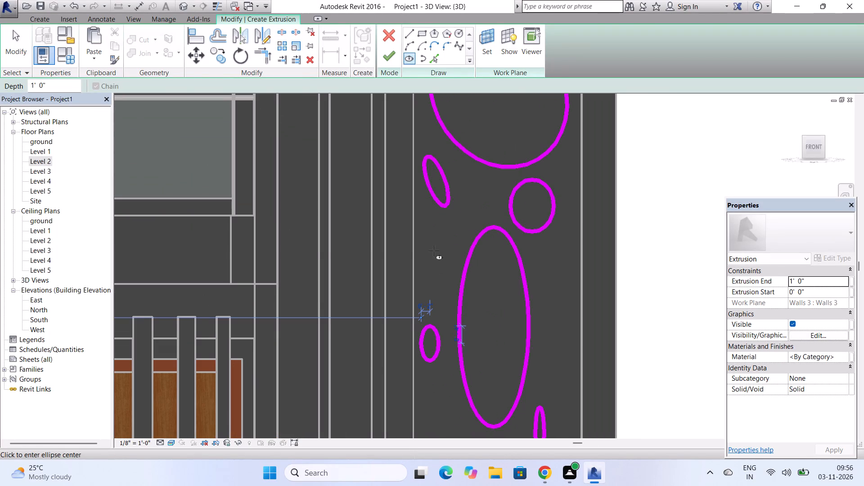
Sketch a thin upright ellipse near the panel's left edge, between the narrow tilted ellipse and the small upright one below it.
{"action": "left_click", "coordinate": [434, 251]}
{"action": "left_click", "coordinate": [439, 274]}
{"action": "scroll", "coordinate": [439, 274], "scroll_direction": "down", "scroll_amount": 1}
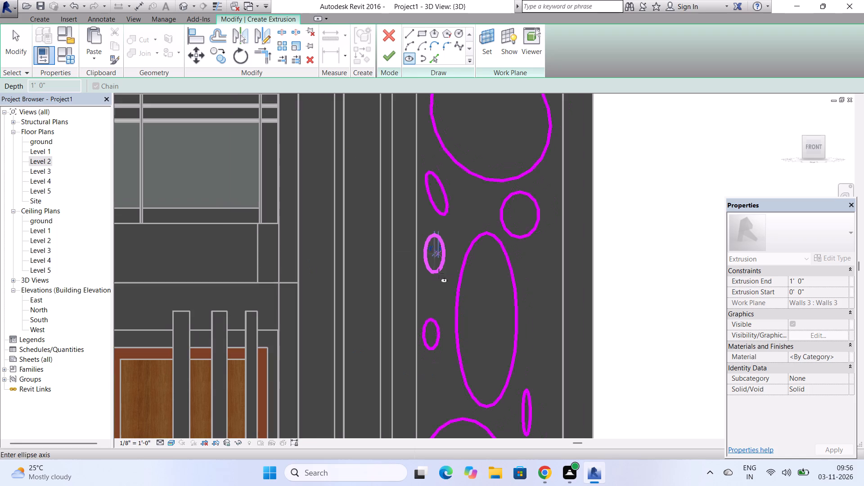
{"action": "left_click", "coordinate": [439, 274]}
Sketch a narrow upright ellipse near the panel's right edge, just below the round one and beside the tall ellipse's upper part.
{"action": "scroll", "coordinate": [439, 274], "scroll_direction": "down", "scroll_amount": 3}
{"action": "scroll", "coordinate": [488, 270], "scroll_direction": "up", "scroll_amount": 4}
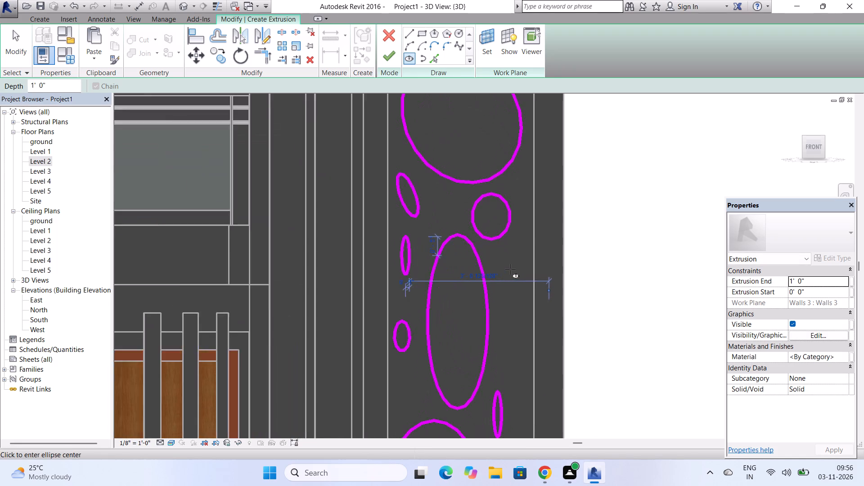
{"action": "scroll", "coordinate": [510, 269], "scroll_direction": "up", "scroll_amount": 1}
{"action": "left_click", "coordinate": [510, 269]}
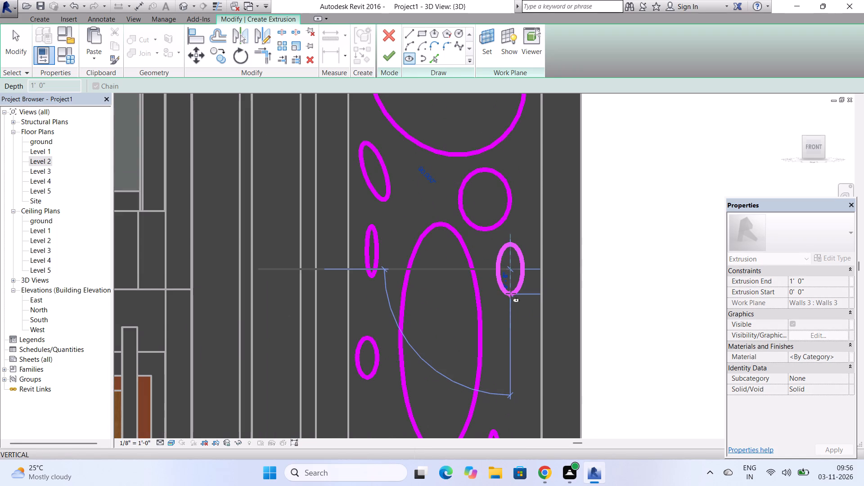
{"action": "left_click", "coordinate": [511, 293]}
{"action": "scroll", "coordinate": [510, 255], "scroll_direction": "down", "scroll_amount": 4}
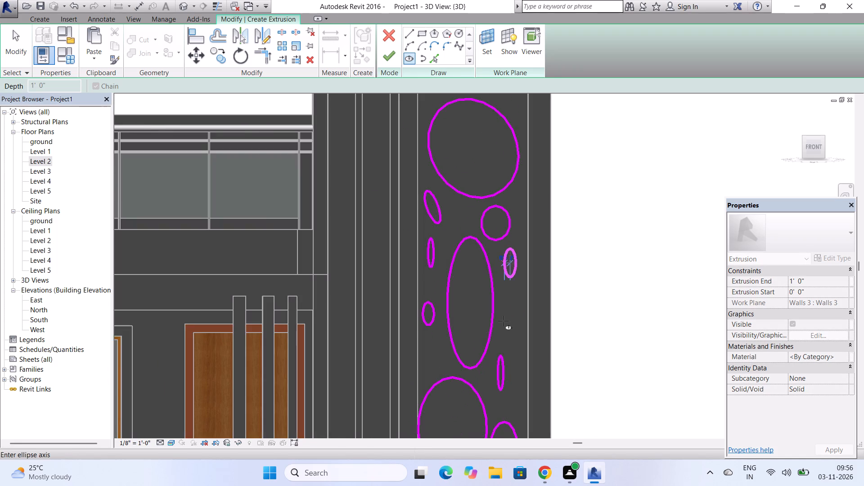
{"action": "scroll", "coordinate": [503, 321], "scroll_direction": "up", "scroll_amount": 6}
{"action": "left_click", "coordinate": [503, 321]}
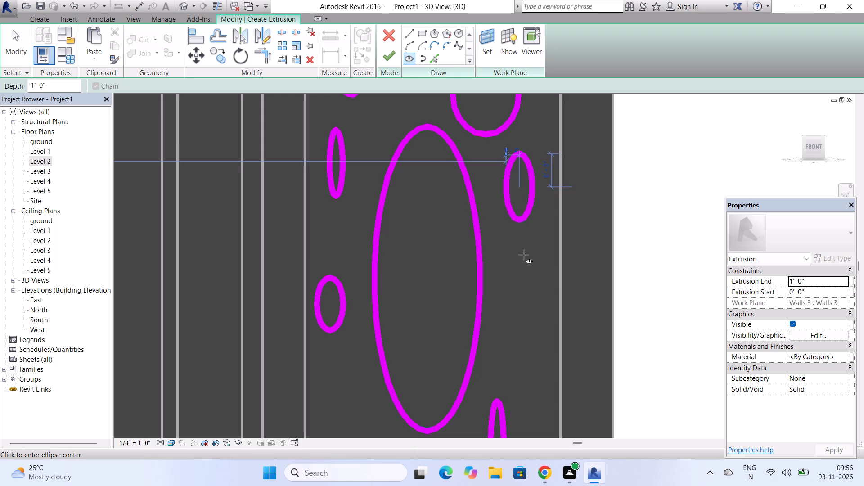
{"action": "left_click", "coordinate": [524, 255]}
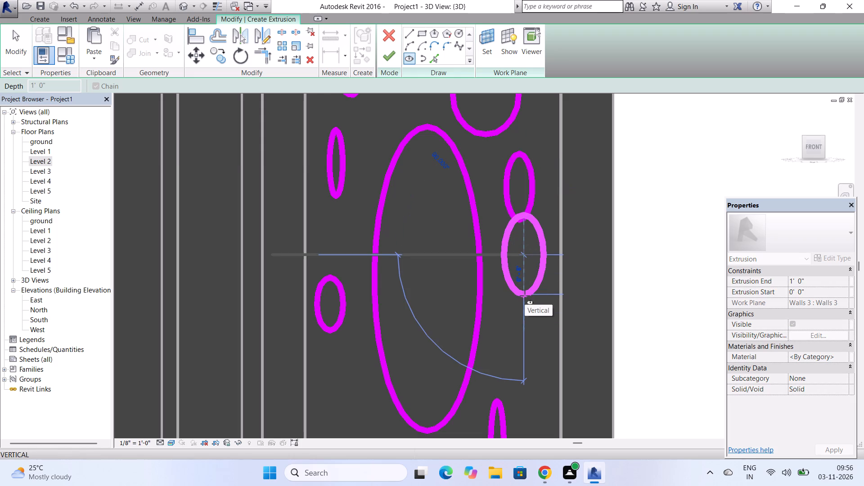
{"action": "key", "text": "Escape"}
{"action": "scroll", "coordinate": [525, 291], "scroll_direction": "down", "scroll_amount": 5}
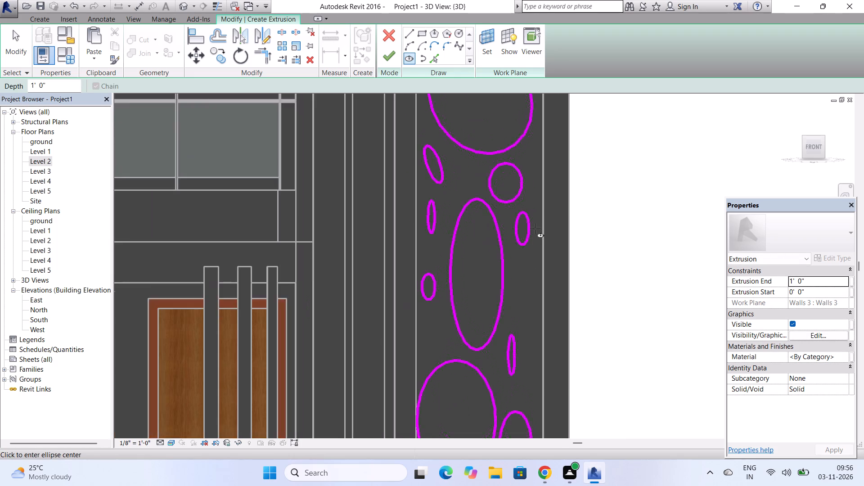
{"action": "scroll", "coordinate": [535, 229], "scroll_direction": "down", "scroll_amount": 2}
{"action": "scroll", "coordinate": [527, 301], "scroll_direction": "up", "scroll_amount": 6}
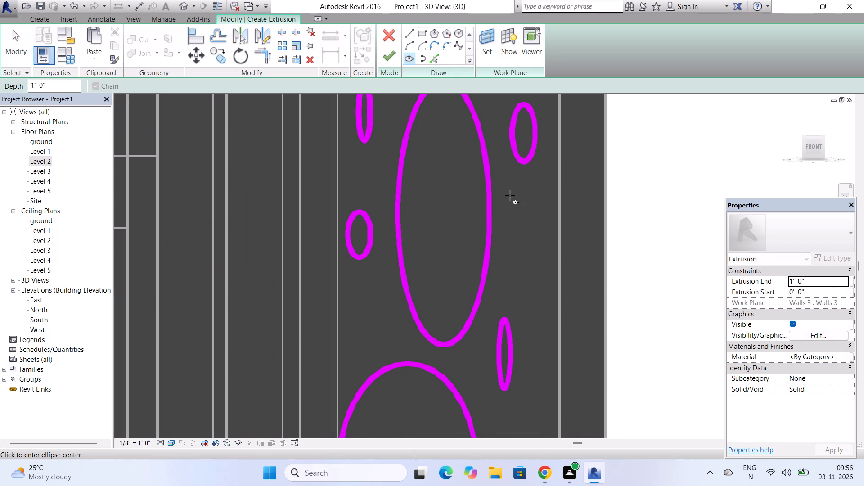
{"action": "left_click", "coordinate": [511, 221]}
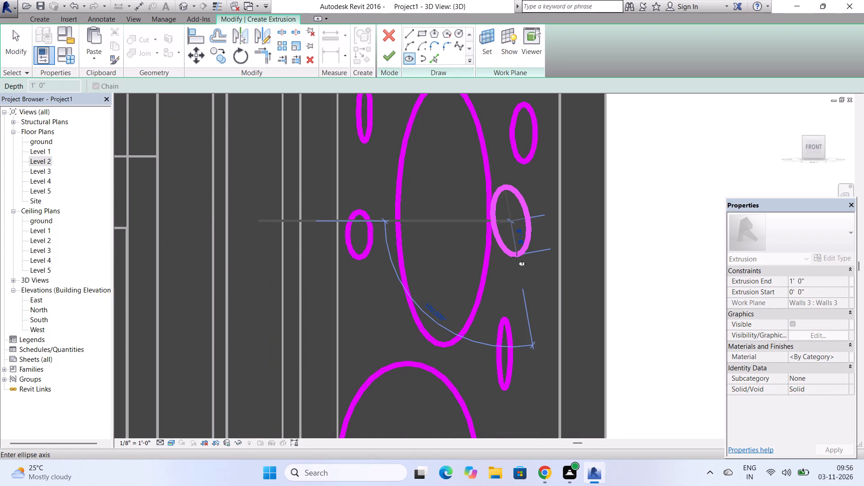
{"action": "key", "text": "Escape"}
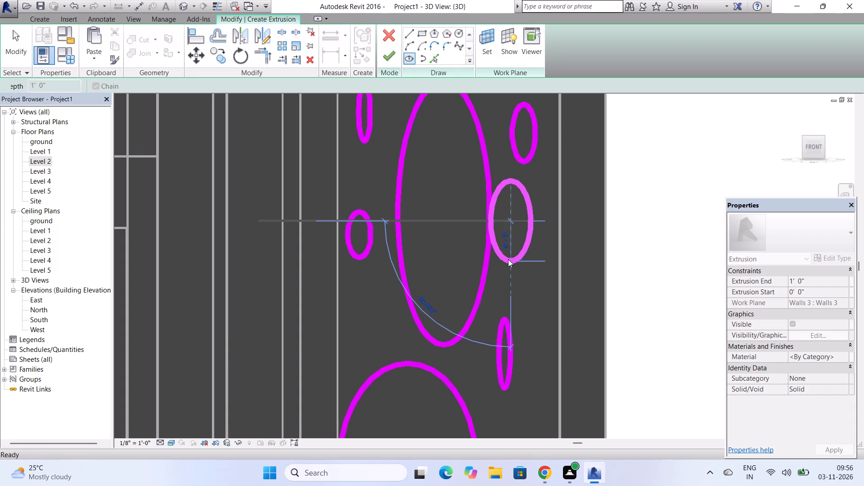
Sketch a small upright ellipse near the panel's right edge, beside the middle of the tall ellipse, dismissing the interrupting notification card.
{"action": "left_click", "coordinate": [525, 211]}
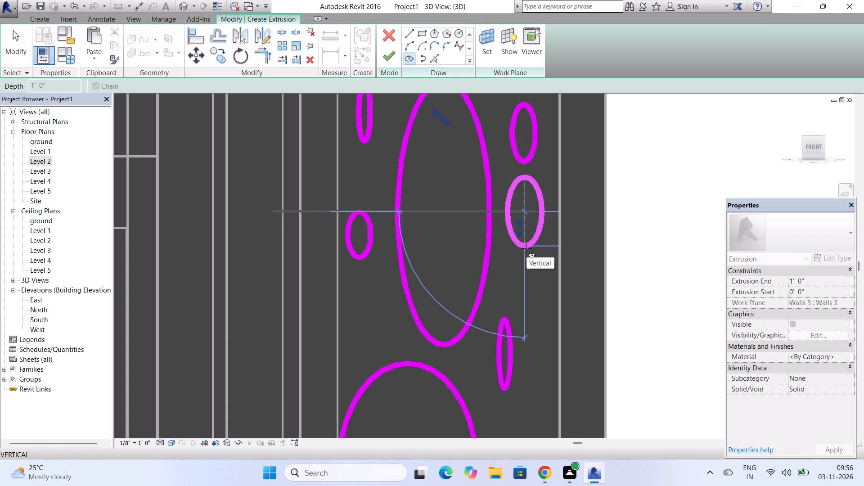
{"action": "left_click", "coordinate": [526, 248]}
{"action": "scroll", "coordinate": [526, 248], "scroll_direction": "down", "scroll_amount": 6}
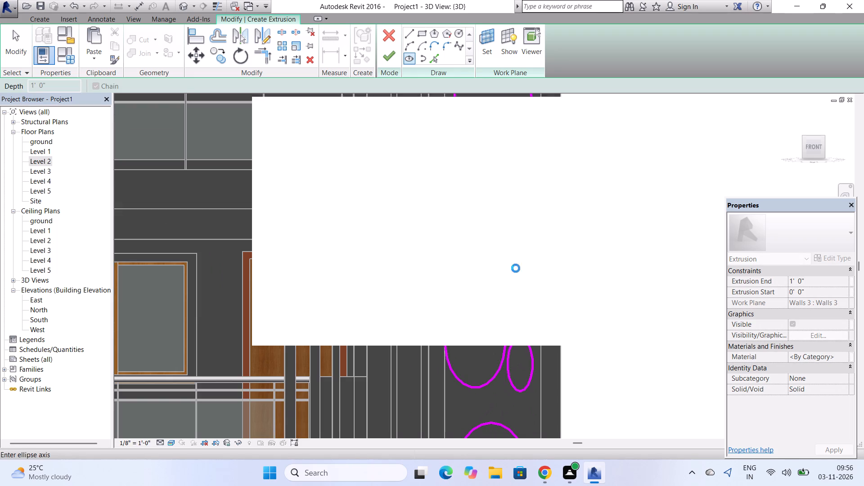
{"action": "left_click", "coordinate": [516, 268]}
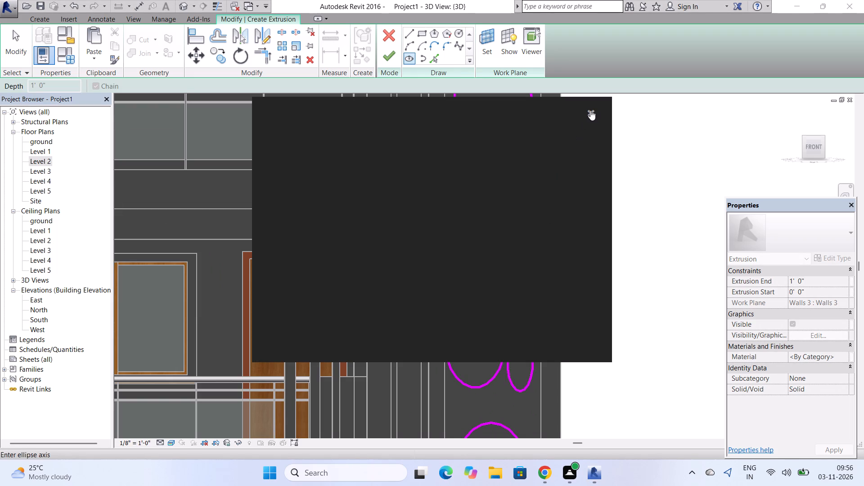
{"action": "left_click", "coordinate": [590, 110]}
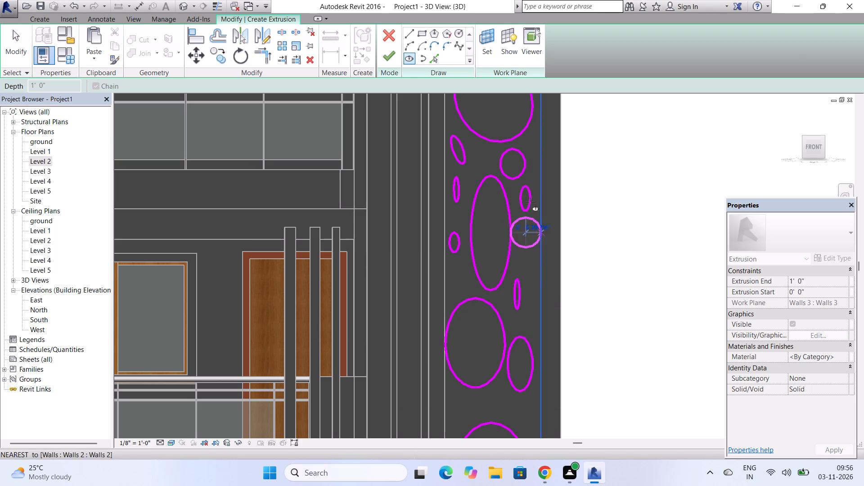
{"action": "left_click", "coordinate": [520, 236]}
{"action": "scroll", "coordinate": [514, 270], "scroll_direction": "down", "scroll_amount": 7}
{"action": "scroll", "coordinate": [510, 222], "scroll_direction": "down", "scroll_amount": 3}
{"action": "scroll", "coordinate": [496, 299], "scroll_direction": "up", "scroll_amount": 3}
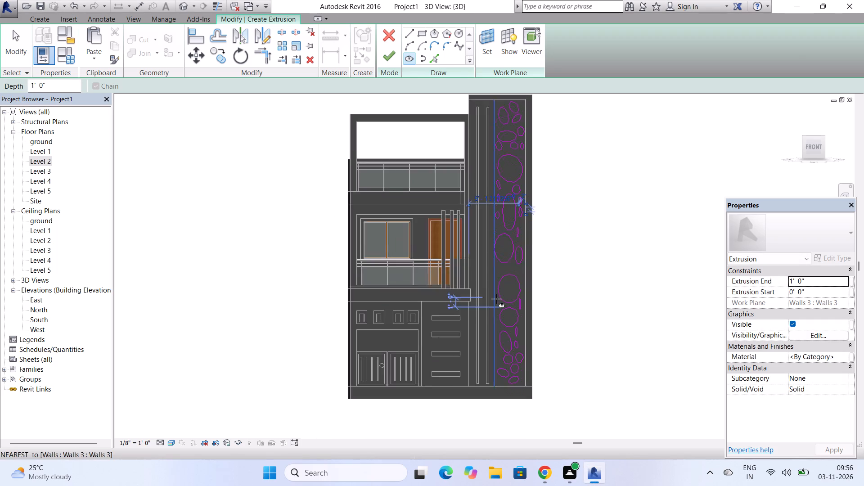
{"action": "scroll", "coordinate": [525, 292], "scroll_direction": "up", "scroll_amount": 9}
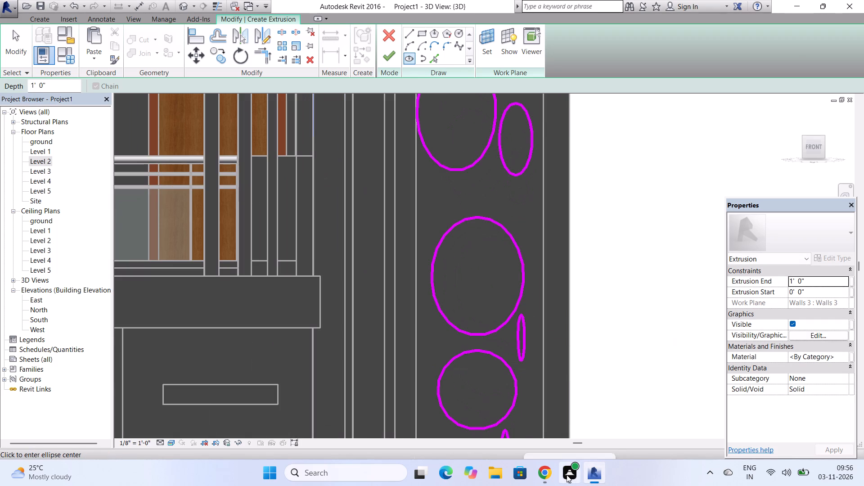
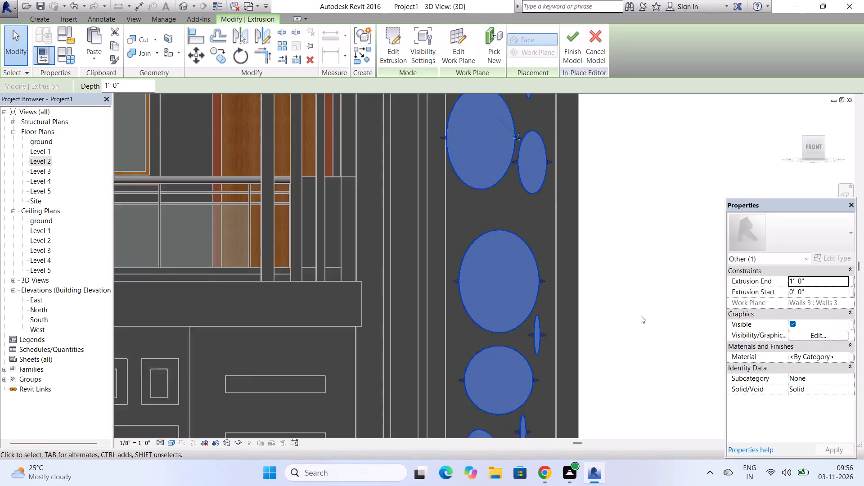
Finish the in-place wall model holding the ellipse extrusions on the tower panel.
{"action": "scroll", "coordinate": [641, 315], "scroll_direction": "down", "scroll_amount": 5}
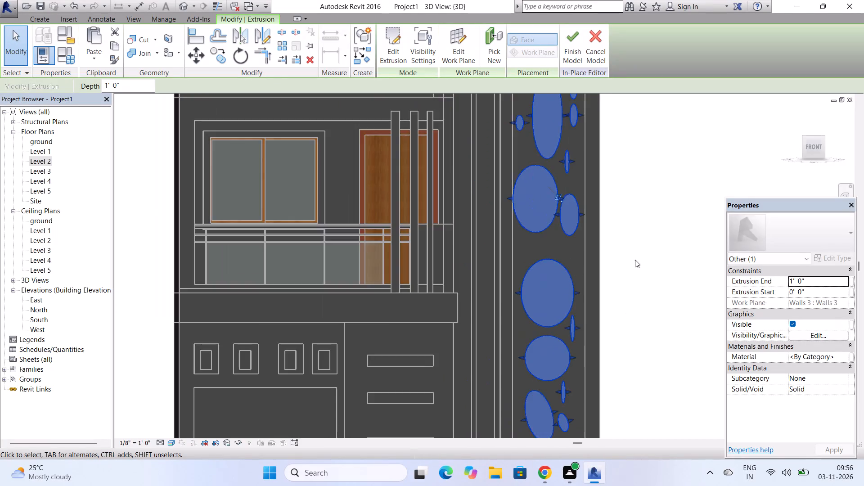
{"action": "scroll", "coordinate": [635, 260], "scroll_direction": "down", "scroll_amount": 5}
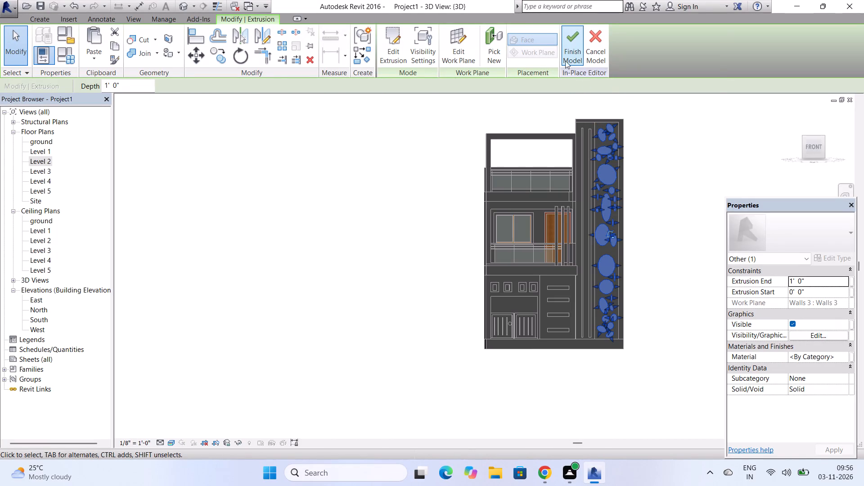
{"action": "left_click", "coordinate": [570, 59]}
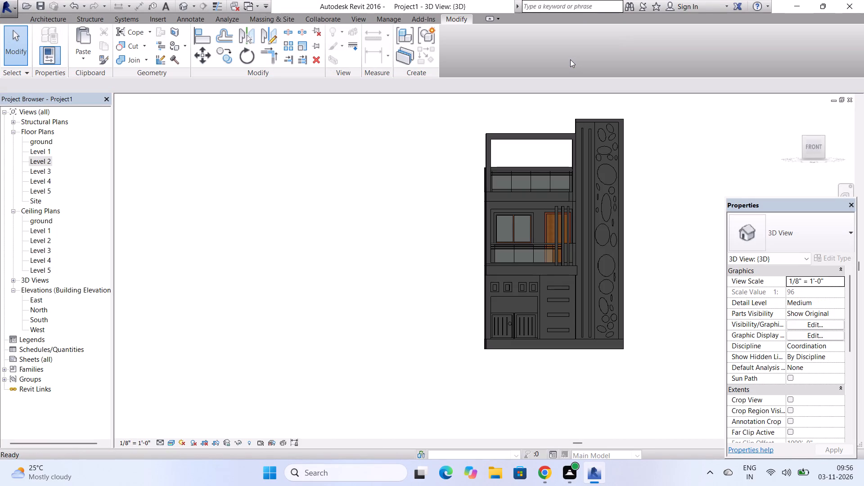
Save the project to the Desktop as "Project1 ffffffff".
{"action": "scroll", "coordinate": [445, 259], "scroll_direction": "down", "scroll_amount": 4}
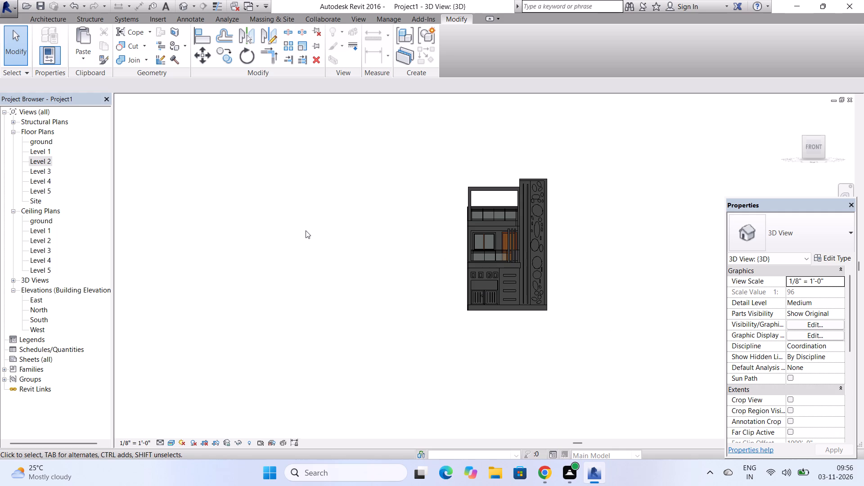
{"action": "key", "text": "ctrl+s"}
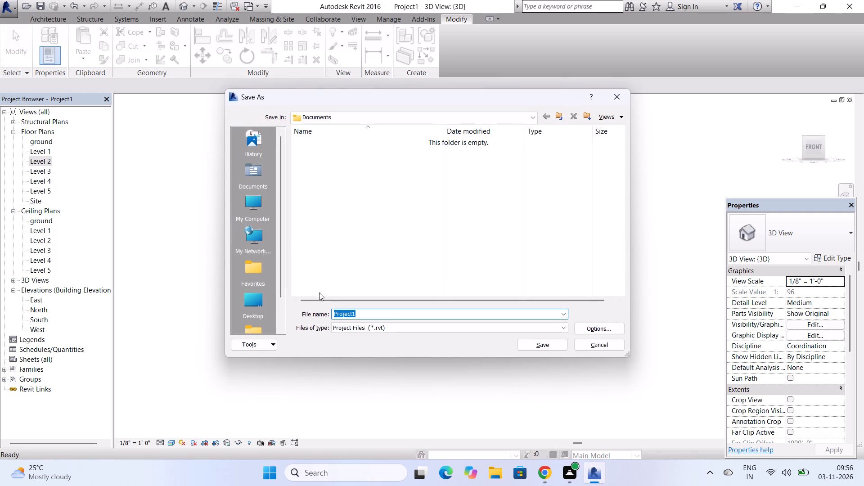
{"action": "left_click", "coordinate": [251, 306]}
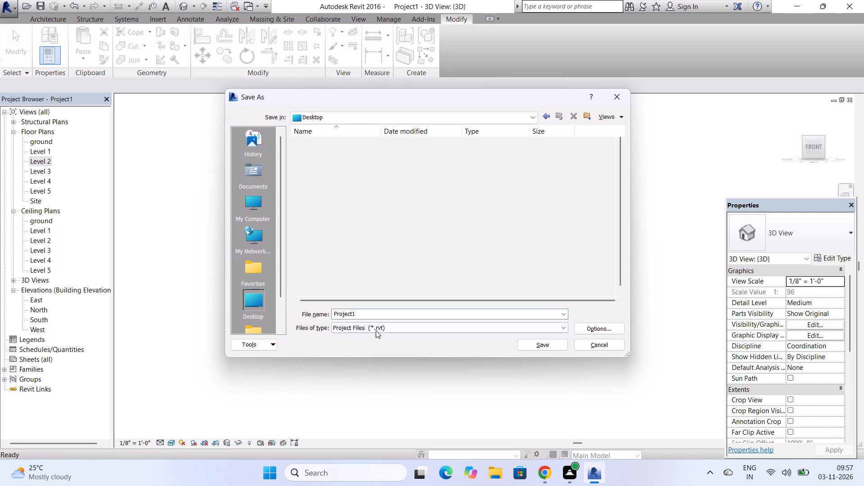
{"action": "left_click", "coordinate": [383, 315]}
{"action": "left_click", "coordinate": [383, 315]}
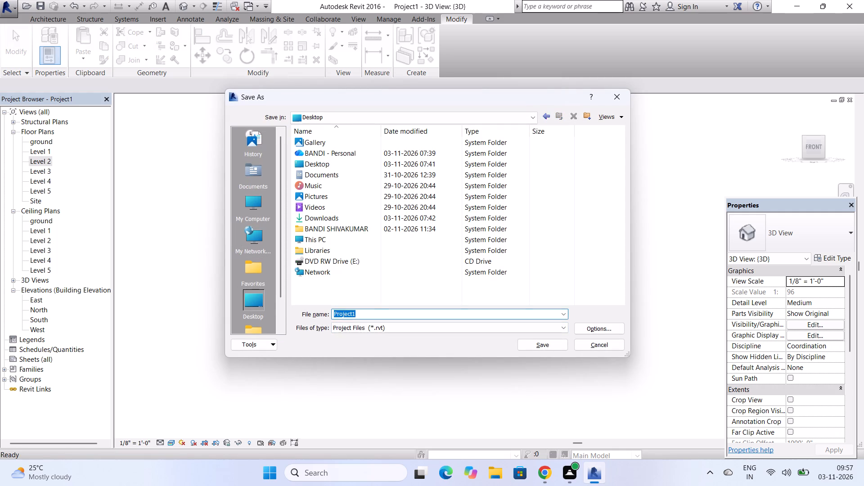
{"action": "left_click", "coordinate": [383, 313]}
{"action": "key", "text": "space"}
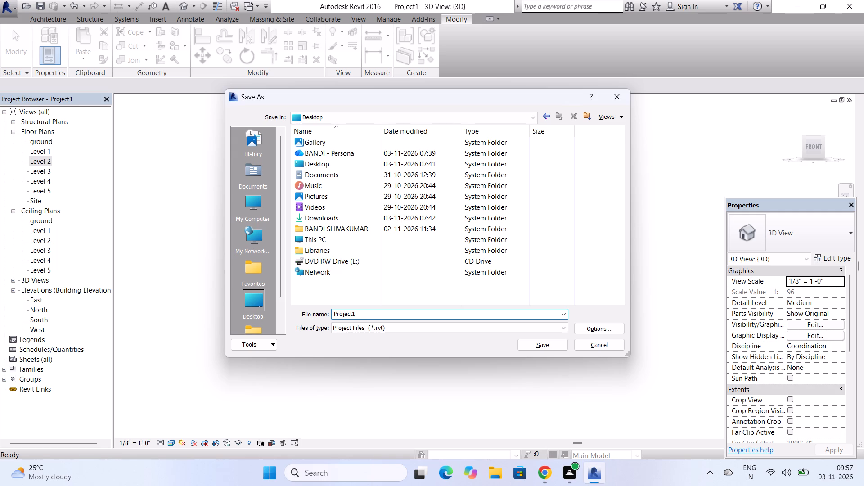
{"action": "type", "text": "ffffffff"}
{"action": "left_click", "coordinate": [529, 345]}
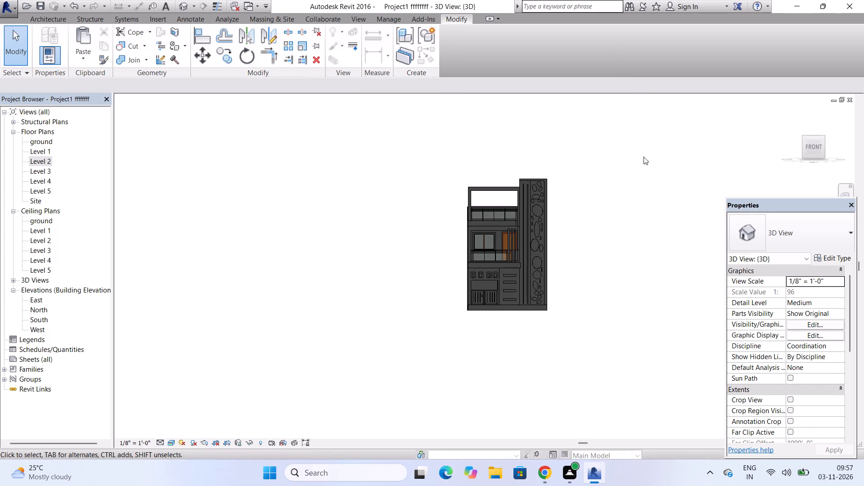
Start a rendering with a render region, stretched on all four sides around the building to about 317 by 369 pixels.
{"action": "left_click", "coordinate": [350, 21]}
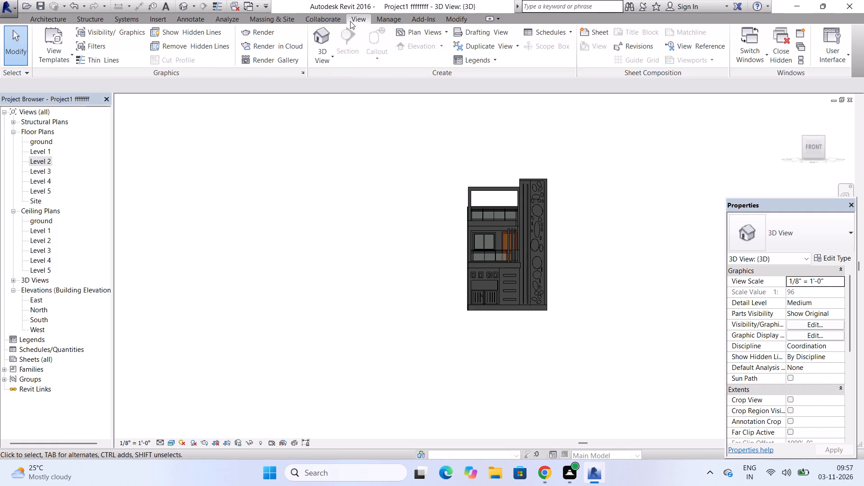
{"action": "left_click", "coordinate": [269, 31]}
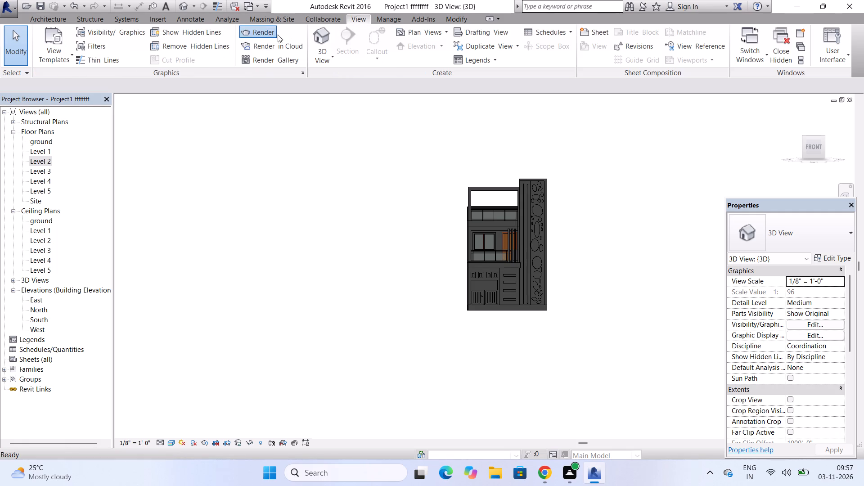
{"action": "left_click", "coordinate": [76, 31]}
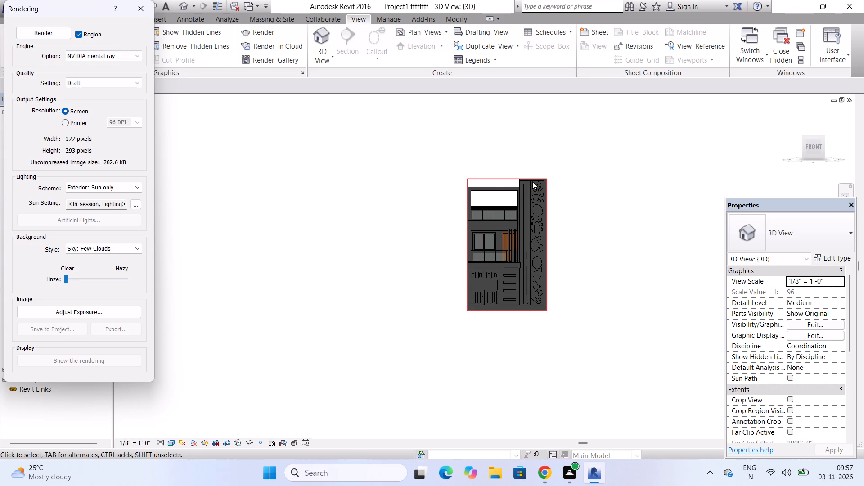
{"action": "left_click", "coordinate": [504, 178]}
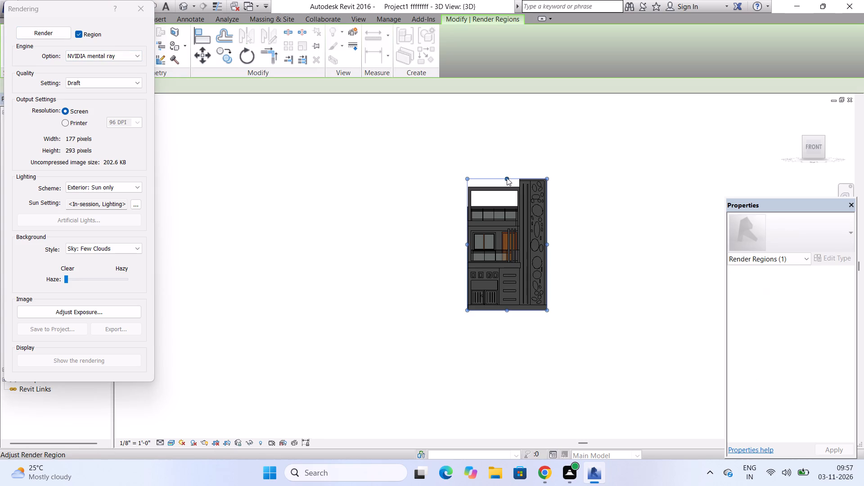
{"action": "left_click_drag", "start_coordinate": [508, 178], "coordinate": [508, 162]}
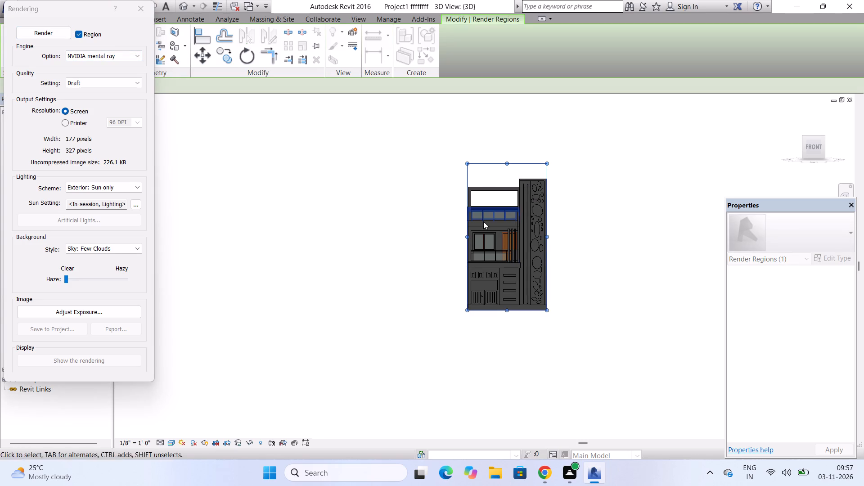
{"action": "left_click_drag", "start_coordinate": [470, 237], "coordinate": [462, 237]}
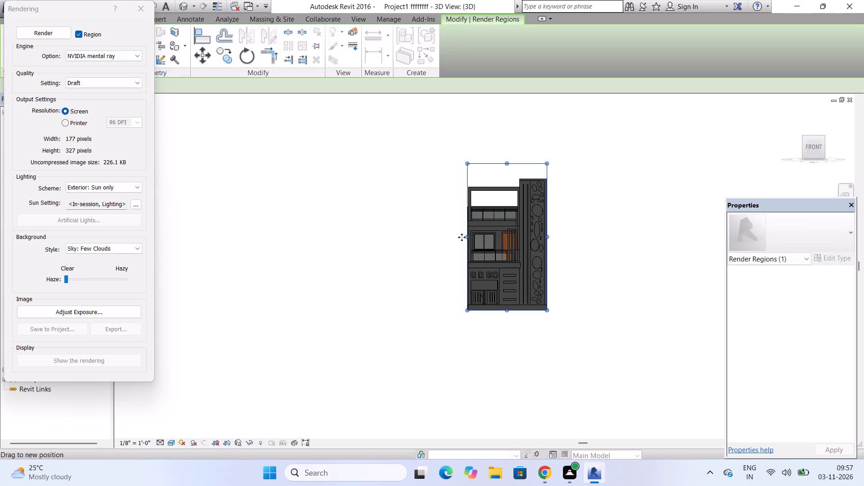
{"action": "left_click_drag", "start_coordinate": [462, 237], "coordinate": [439, 242]}
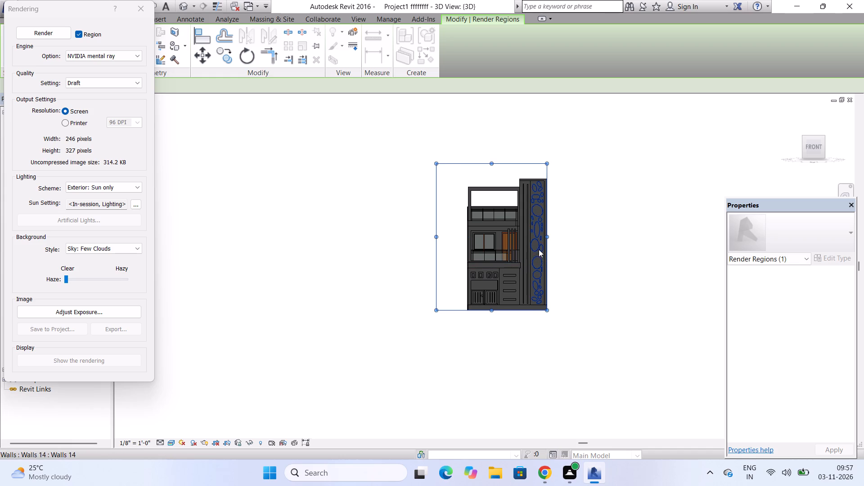
{"action": "left_click_drag", "start_coordinate": [547, 235], "coordinate": [578, 235]}
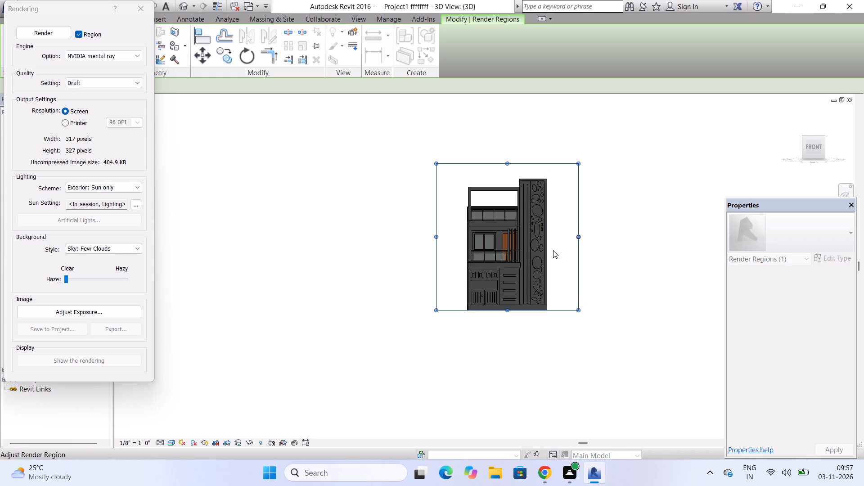
{"action": "left_click_drag", "start_coordinate": [505, 307], "coordinate": [521, 326]}
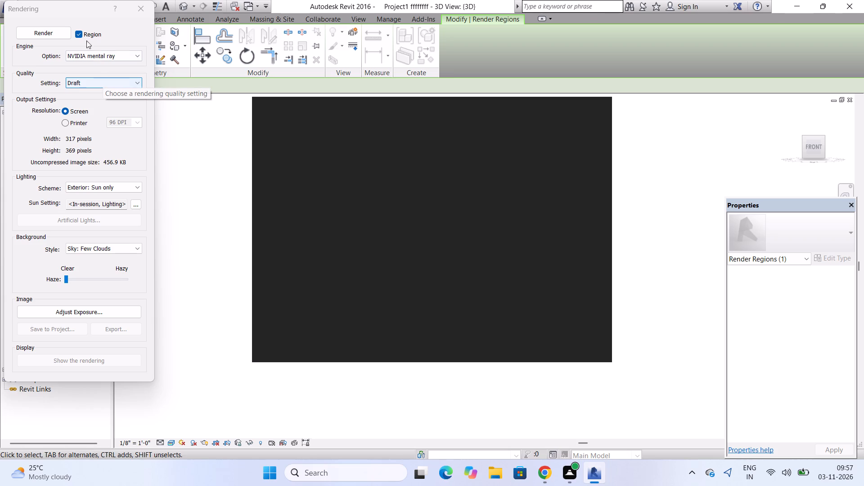
Render the framed region of the front view, closing the dark overlay that covers the drawing area.
{"action": "left_click", "coordinate": [589, 112]}
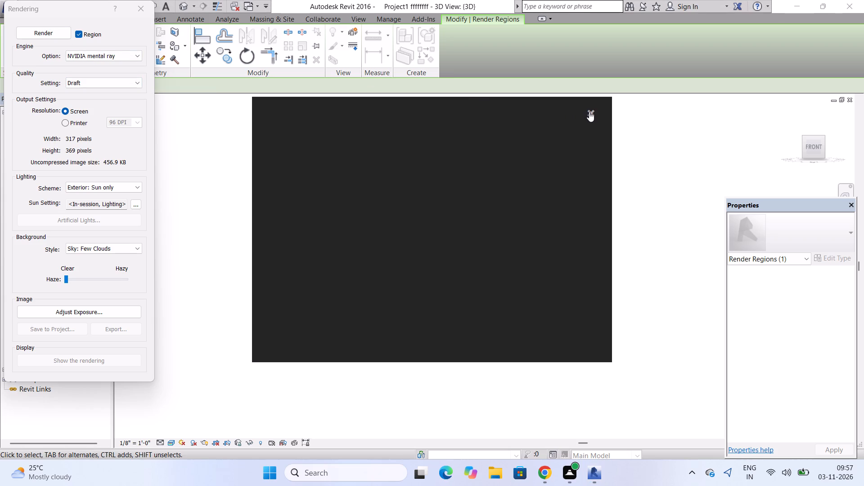
{"action": "left_click", "coordinate": [36, 31]}
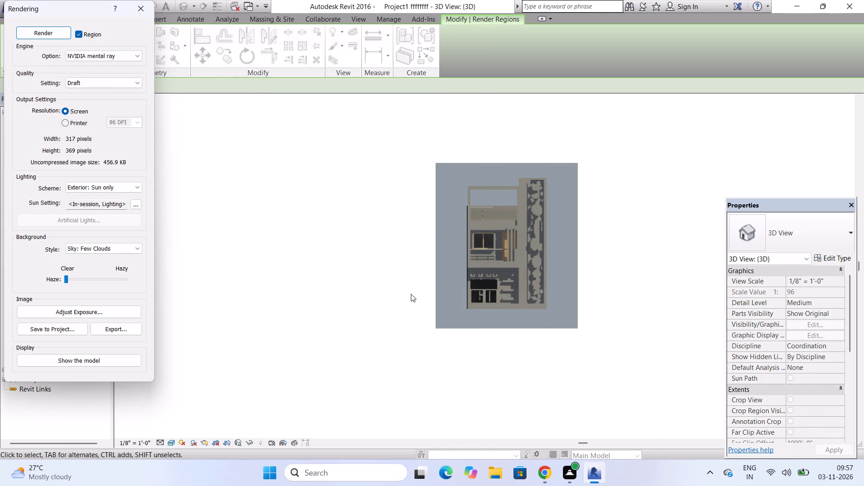
Export the rendered image to the Desktop as a JPEG named "{3D} ffffff".
{"action": "left_click", "coordinate": [116, 329]}
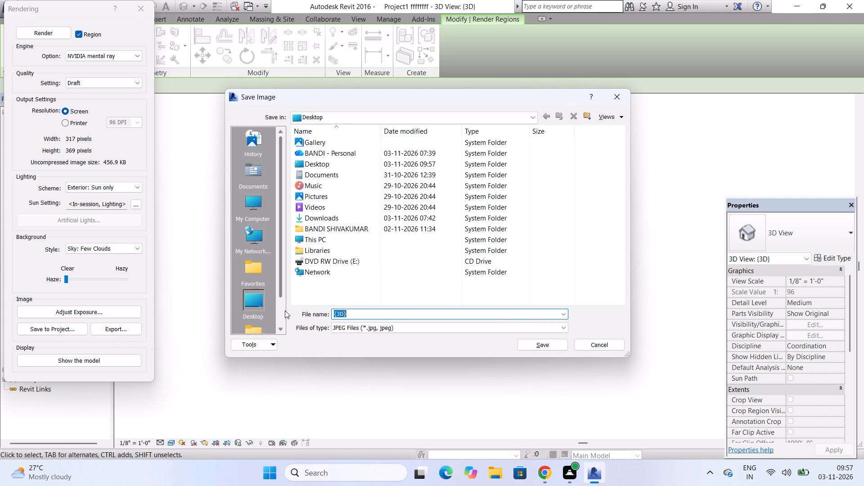
{"action": "left_click", "coordinate": [376, 315]}
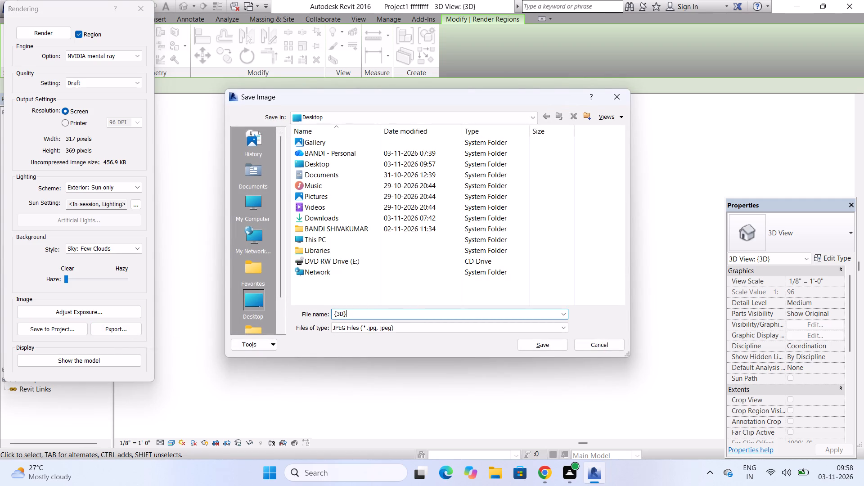
{"action": "key", "text": "space"}
{"action": "type", "text": "ffffff"}
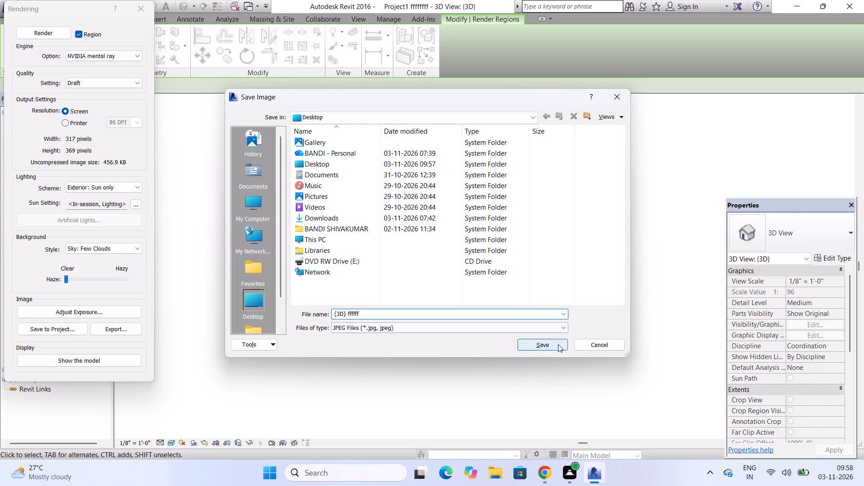
{"action": "left_click", "coordinate": [558, 344]}
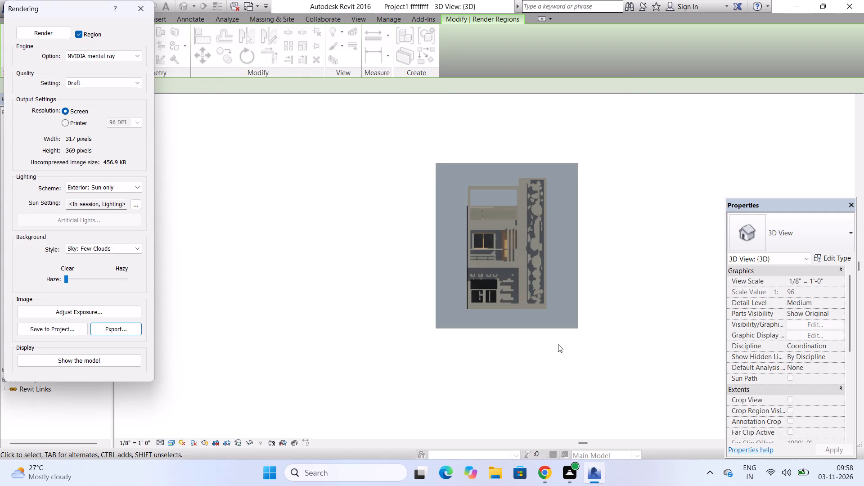